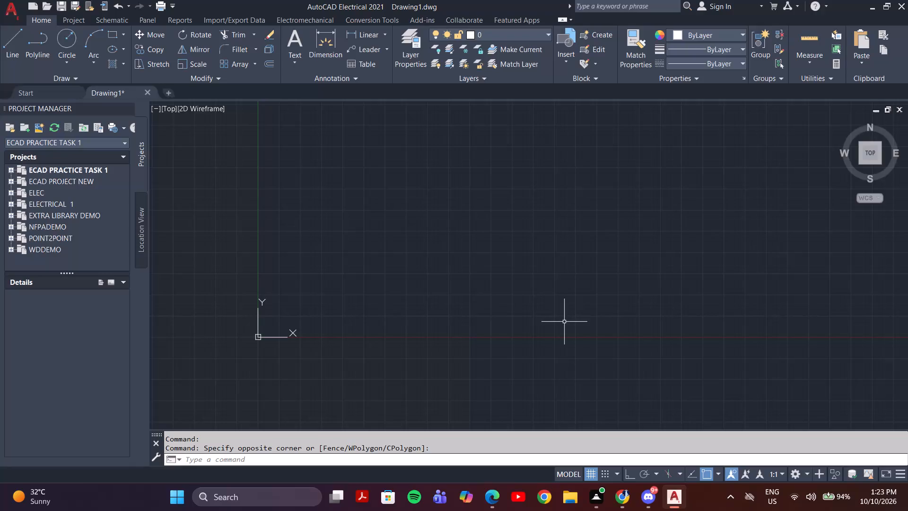
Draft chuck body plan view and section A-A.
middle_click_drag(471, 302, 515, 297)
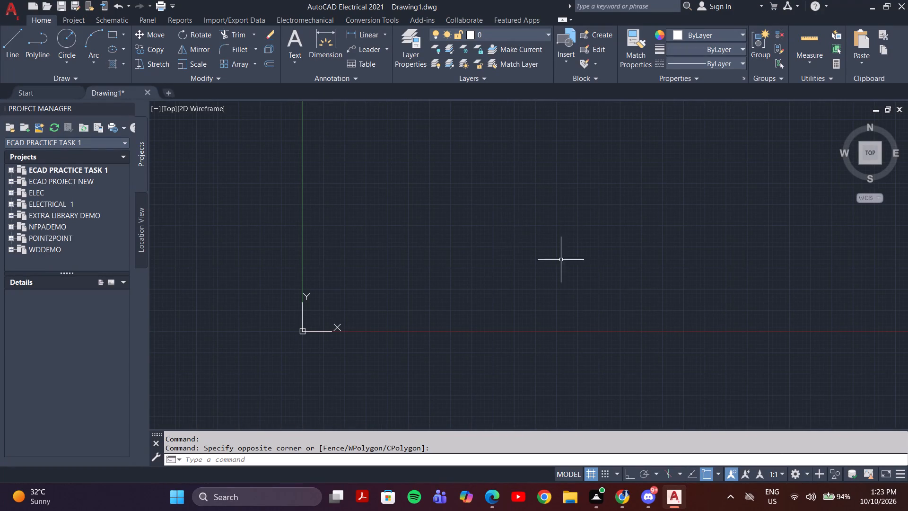
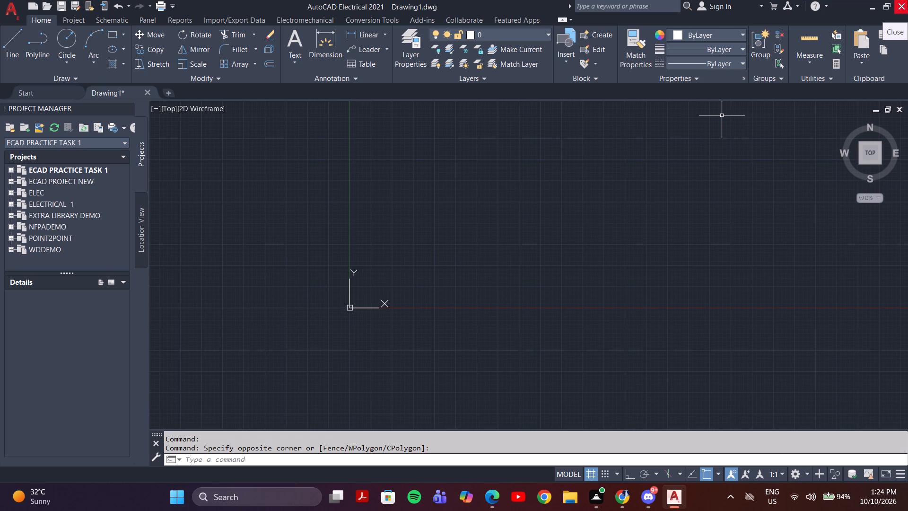
Turn on log file recording for the drawing with LOGFILEON.
middle_click_drag(556, 225, 588, 273)
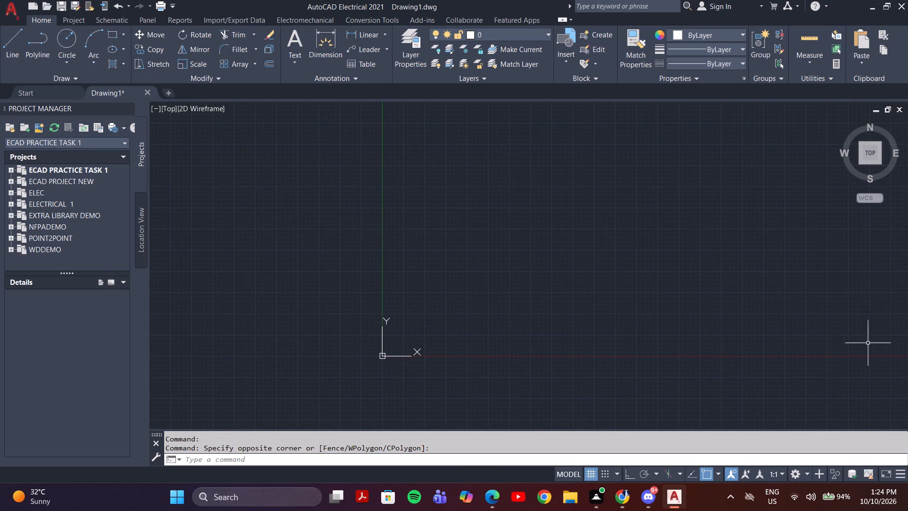
type("log")
key("f")
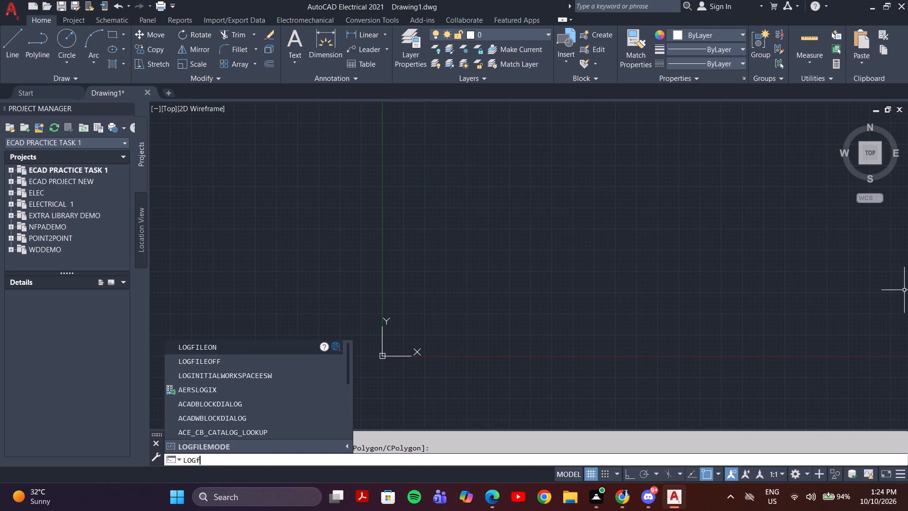
type("ile")
type("on")
key("Return")
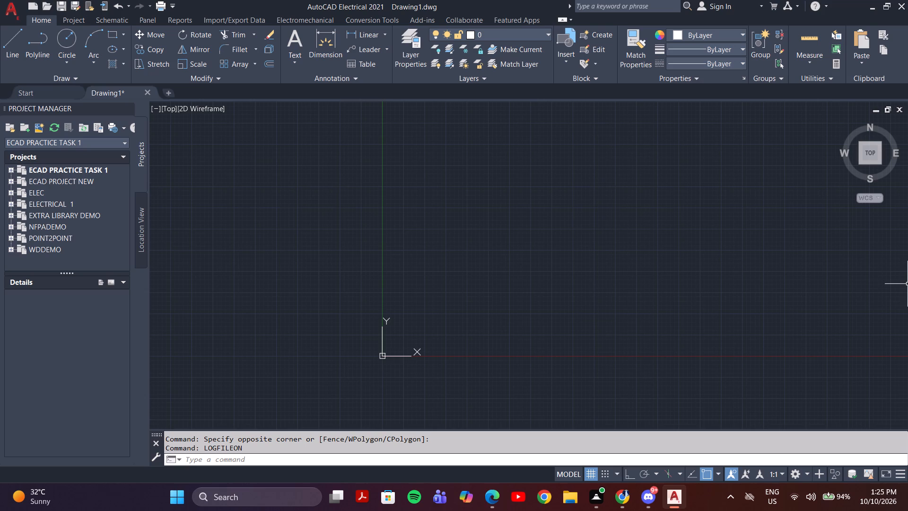
Configure the drawing units with length precision 0 and an insertion scale of Millimeters.
type("un")
key("Return")
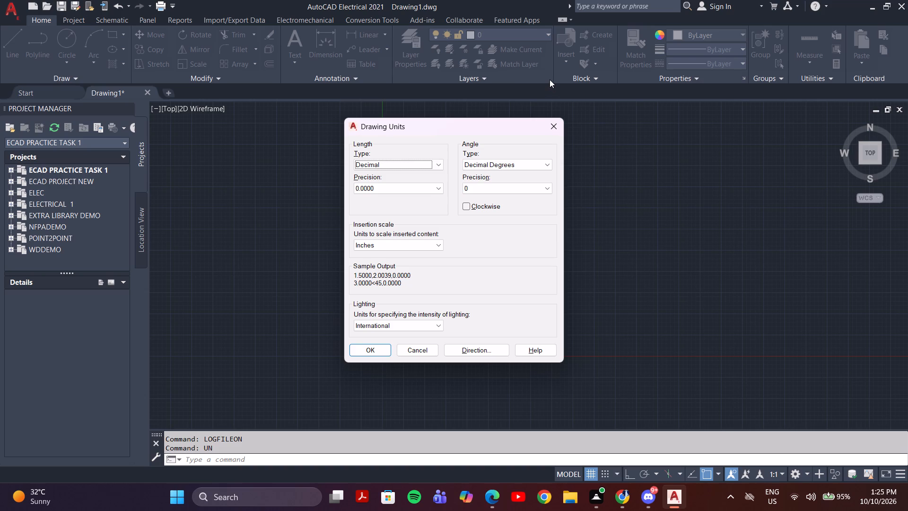
left_click(416, 185)
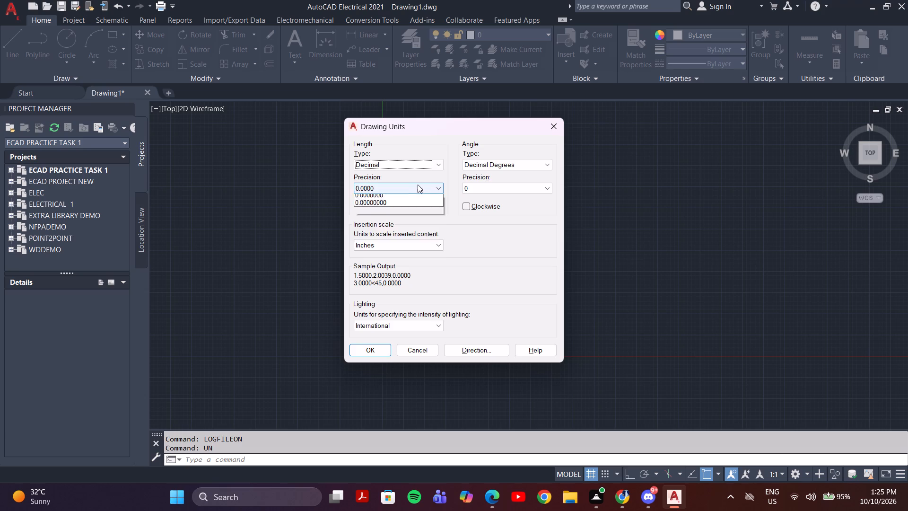
left_click(406, 198)
left_click(396, 248)
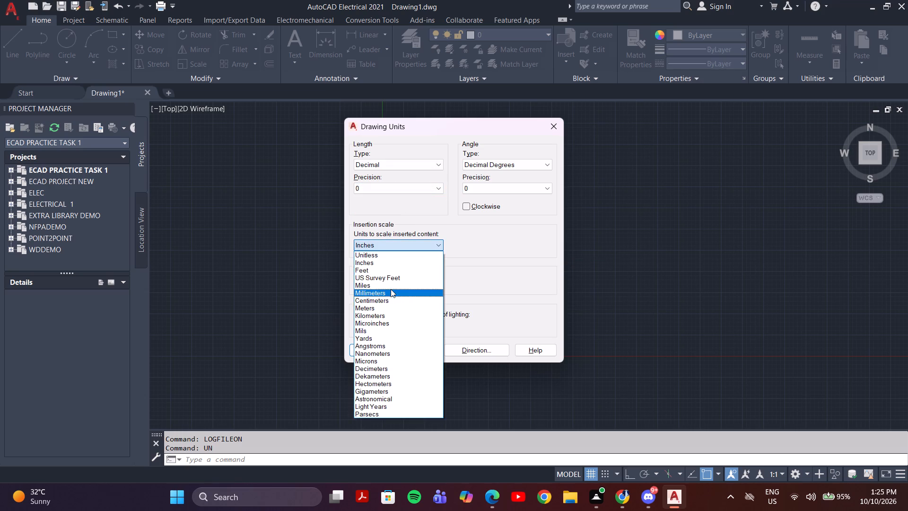
left_click(394, 291)
left_click(389, 346)
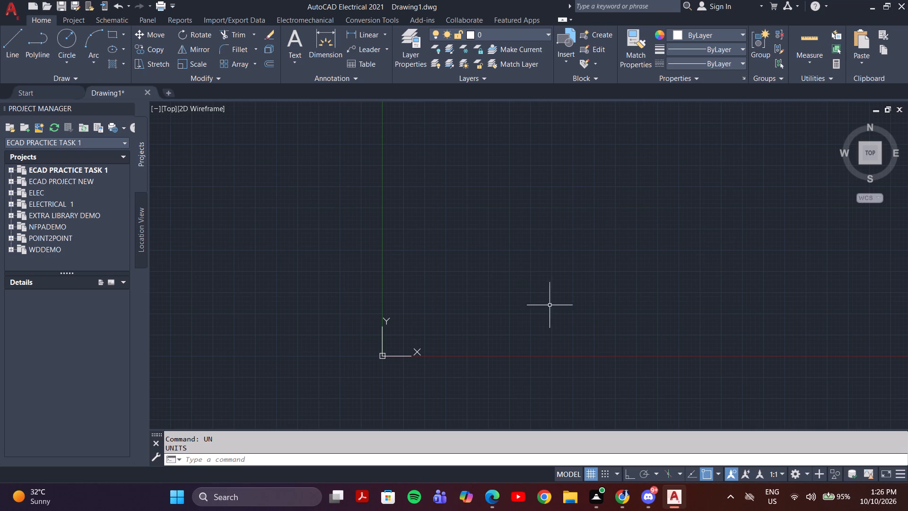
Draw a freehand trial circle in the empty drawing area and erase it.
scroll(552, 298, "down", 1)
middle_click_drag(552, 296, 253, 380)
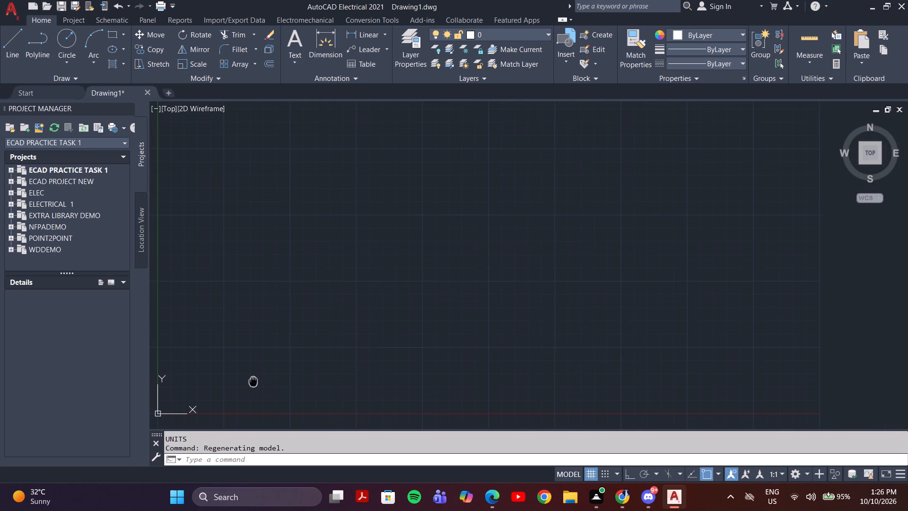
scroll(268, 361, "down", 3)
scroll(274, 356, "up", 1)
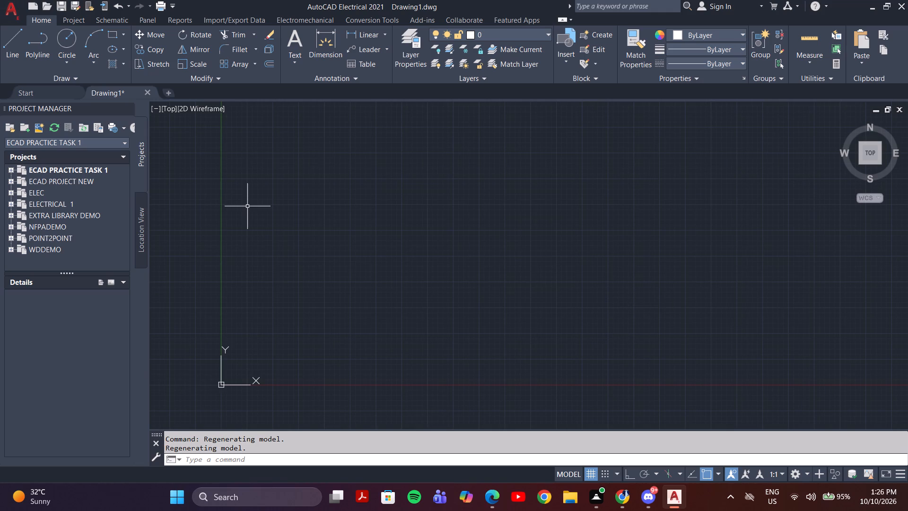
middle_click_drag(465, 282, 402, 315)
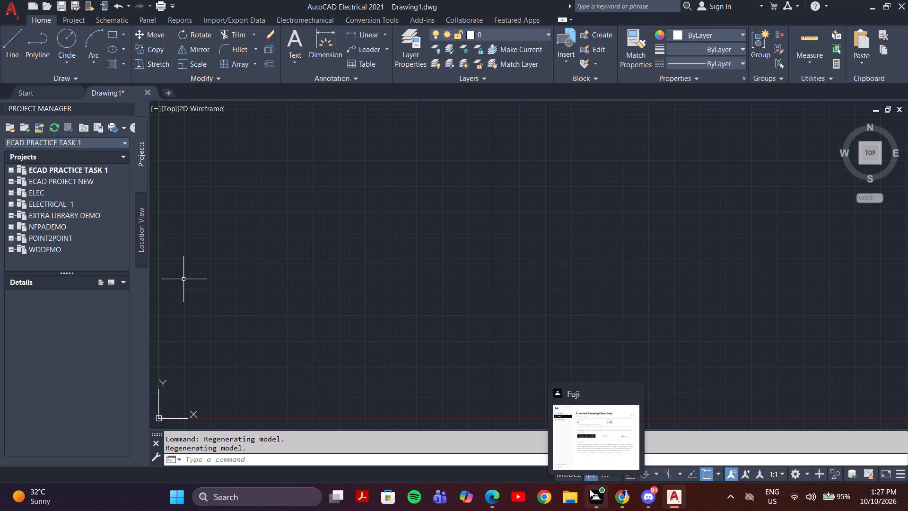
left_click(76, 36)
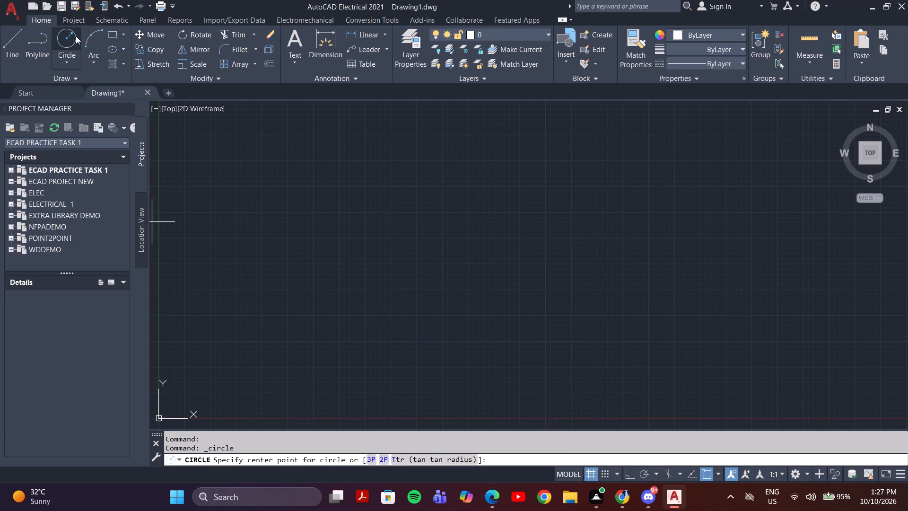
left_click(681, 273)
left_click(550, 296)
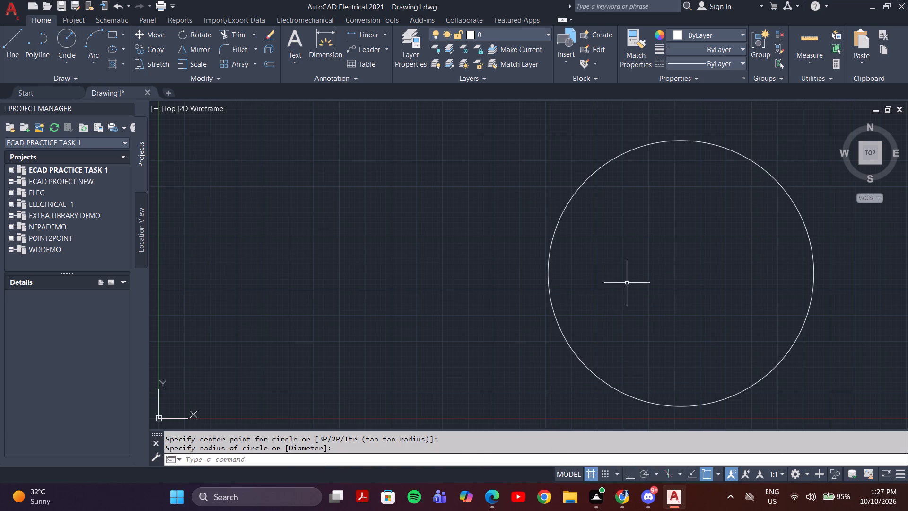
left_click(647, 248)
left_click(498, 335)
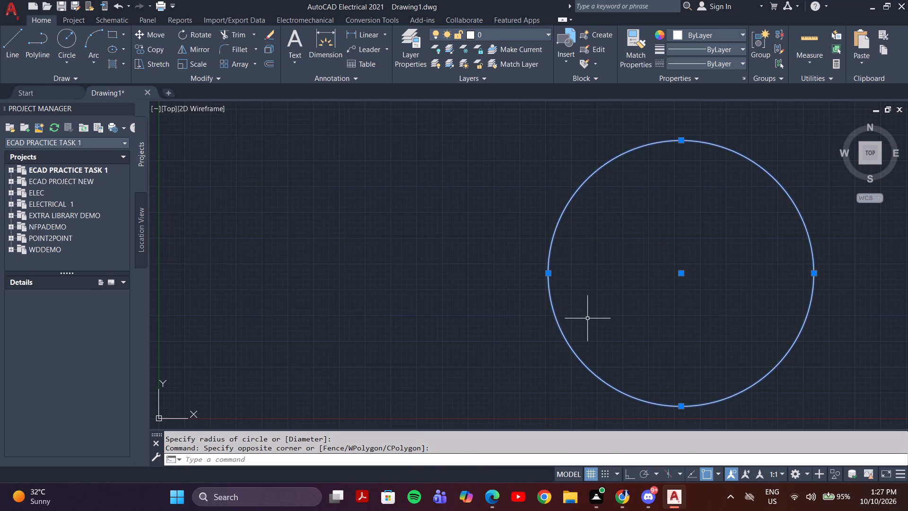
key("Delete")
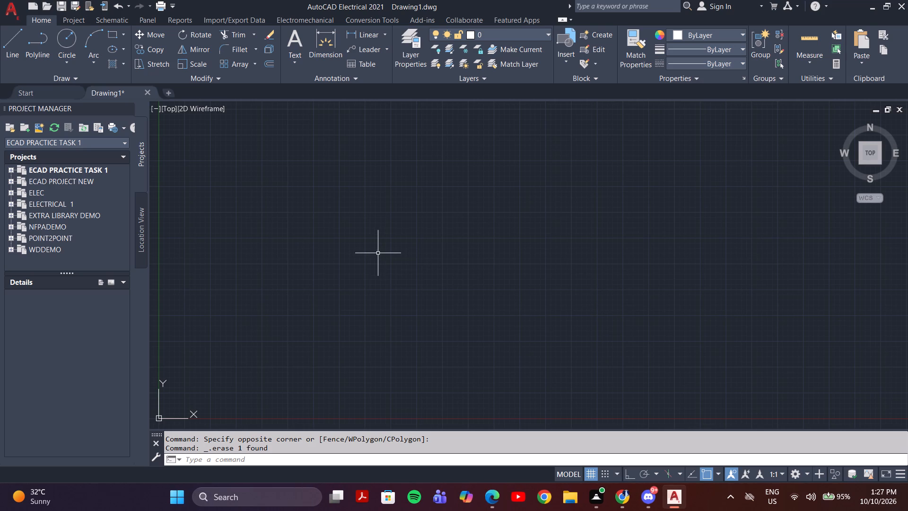
Modify the Standard dimension style to use an arrow size of 6 and a text height of 6.
key("d")
key("Return")
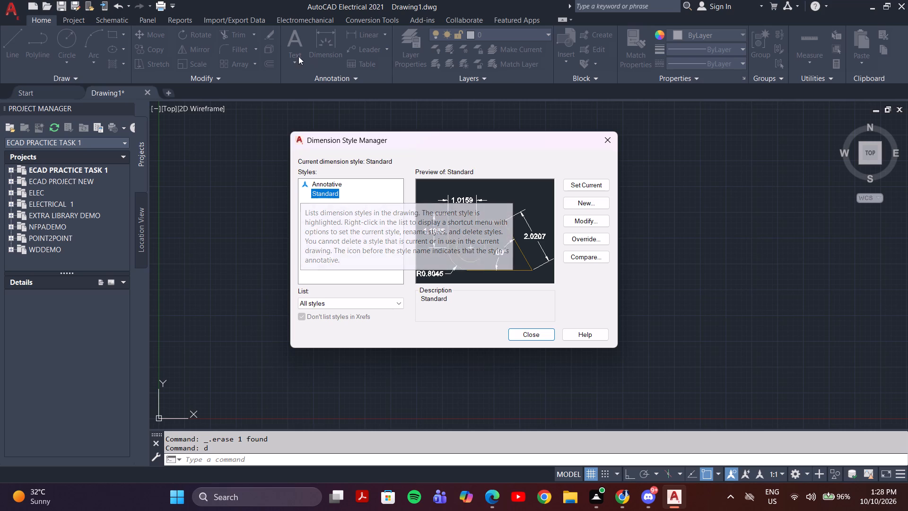
left_click(584, 225)
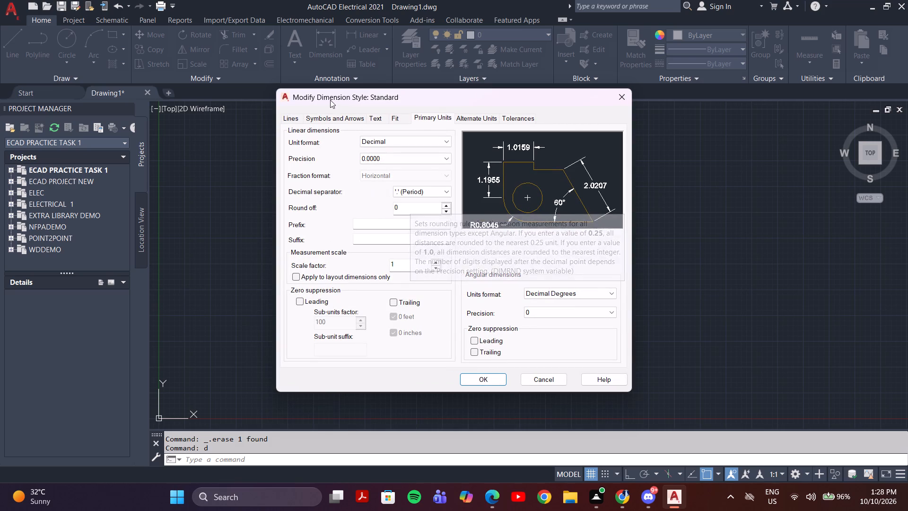
left_click(333, 114)
left_click_drag(310, 231, 267, 237)
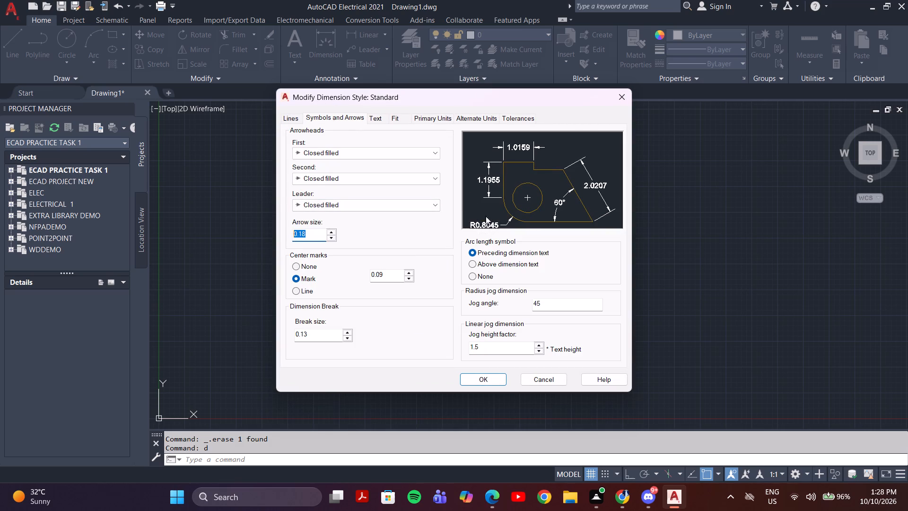
key("BackSpace")
key("6")
left_click(382, 119)
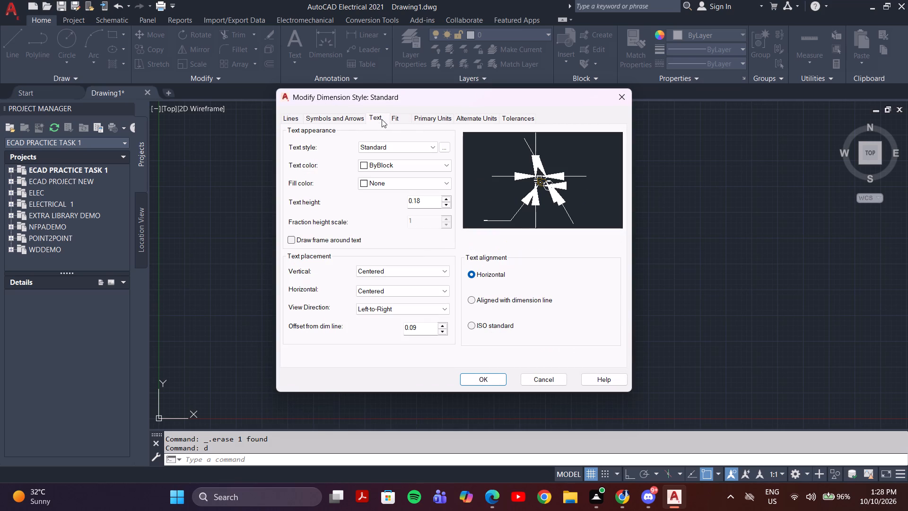
left_click_drag(430, 200, 372, 203)
key("BackSpace")
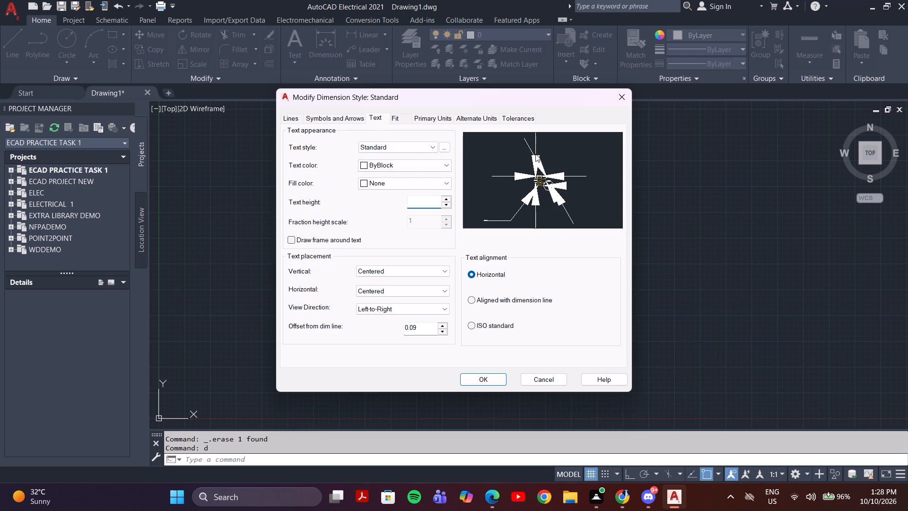
key("6")
Set the Standard dimension style's linear primary units precision to 0 and apply the style changes.
left_click(419, 117)
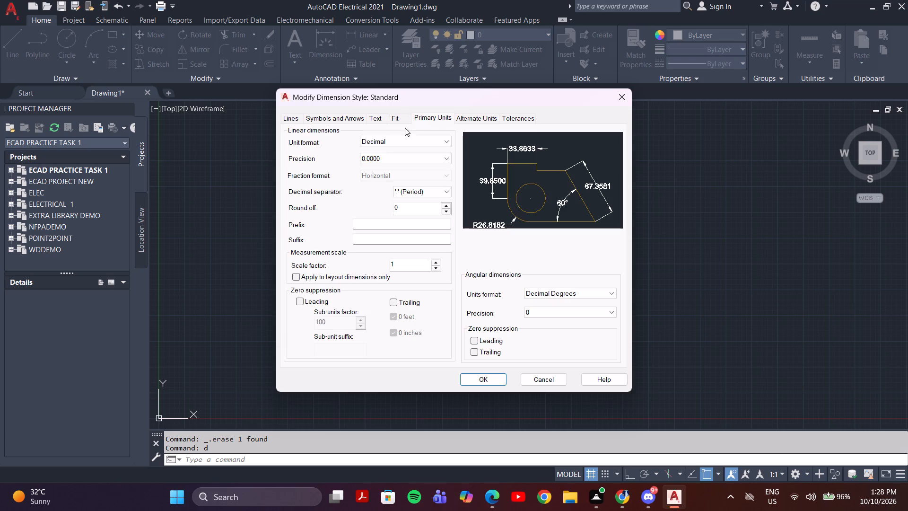
left_click(377, 155)
left_click(386, 170)
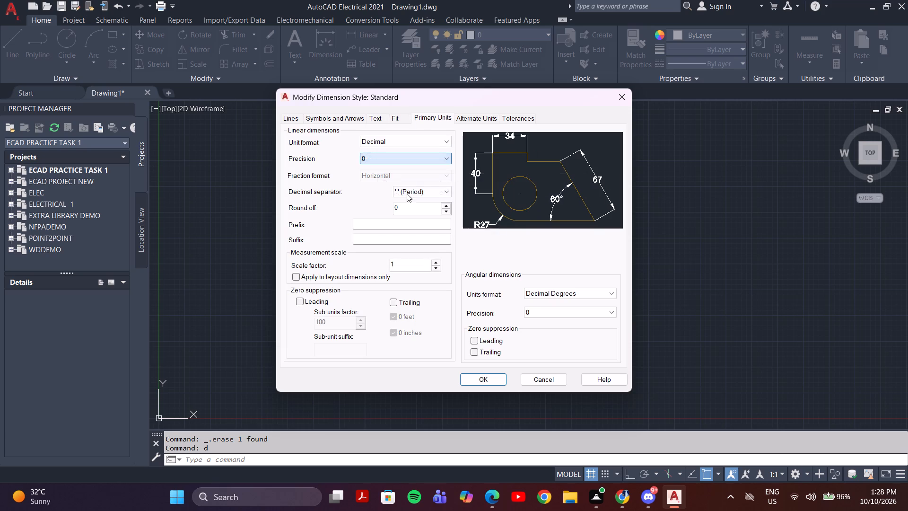
left_click(489, 377)
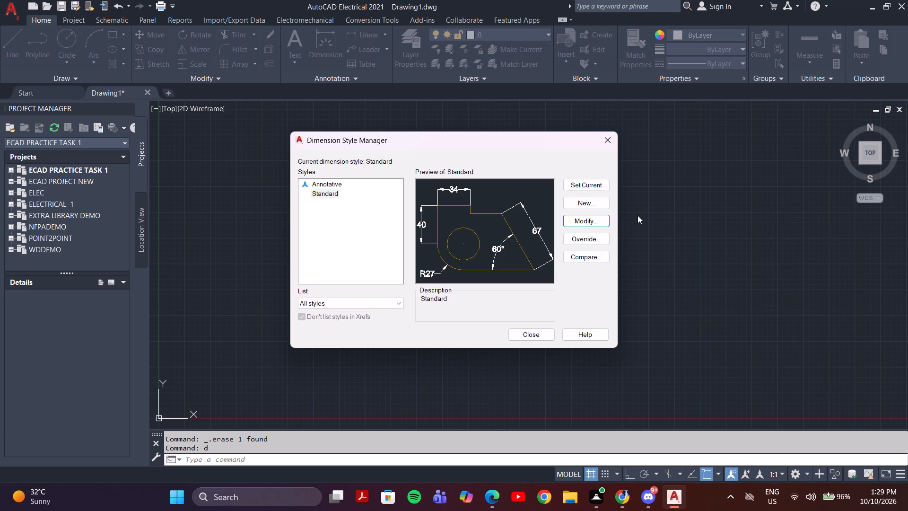
Recheck the Standard dimension style's Symbols and Arrows settings, and close the Dimension Style Manager.
left_click(598, 225)
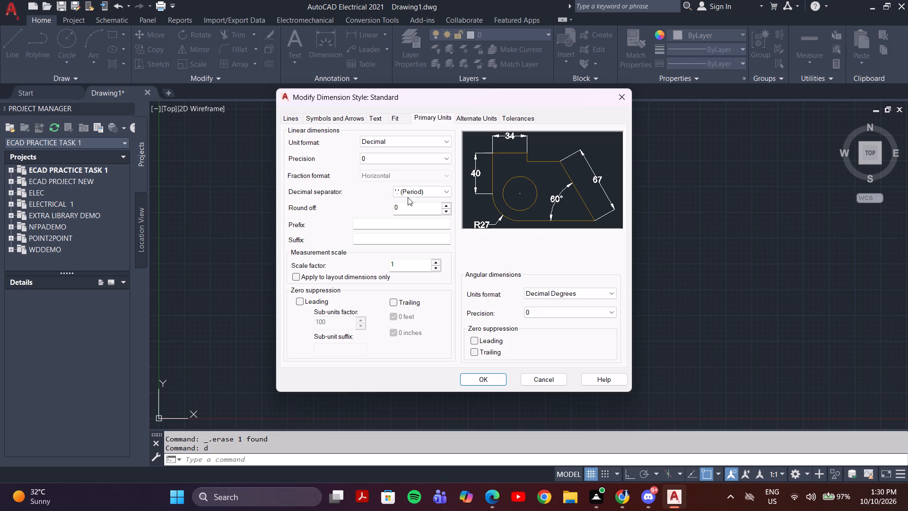
left_click(354, 112)
left_click(353, 115)
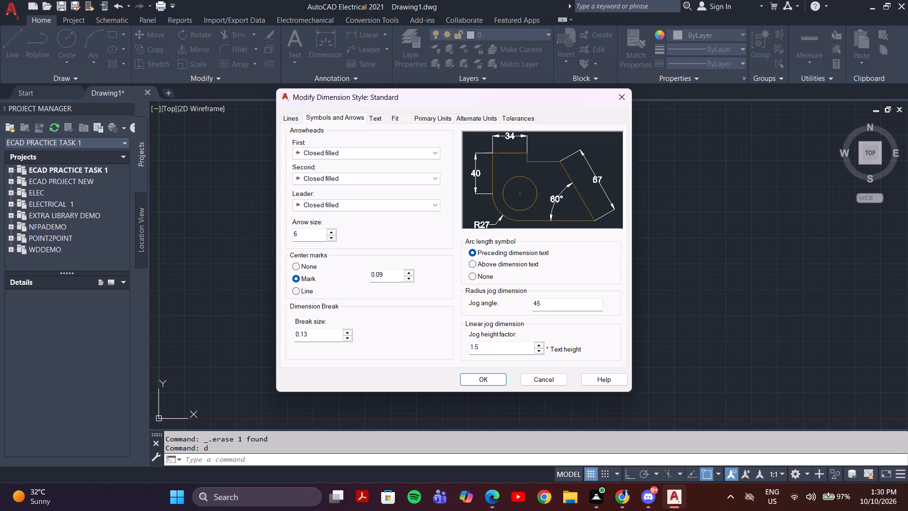
left_click(487, 376)
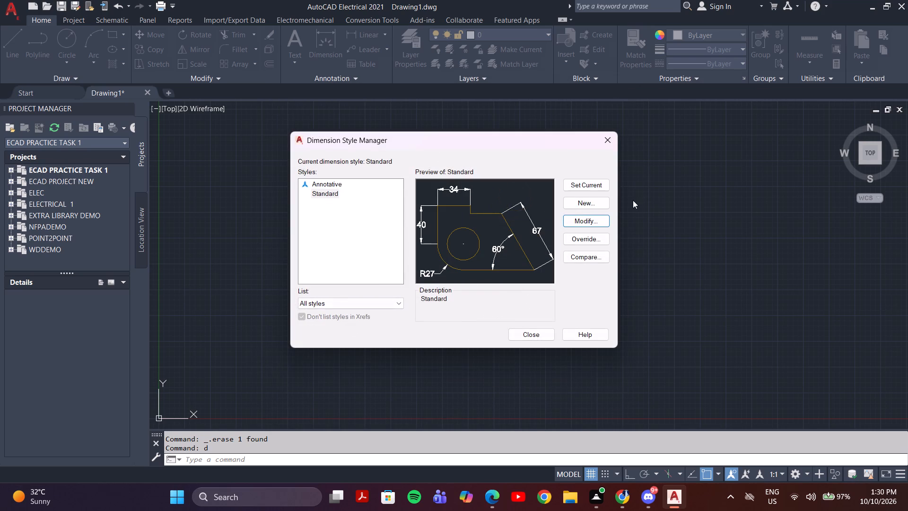
left_click(527, 331)
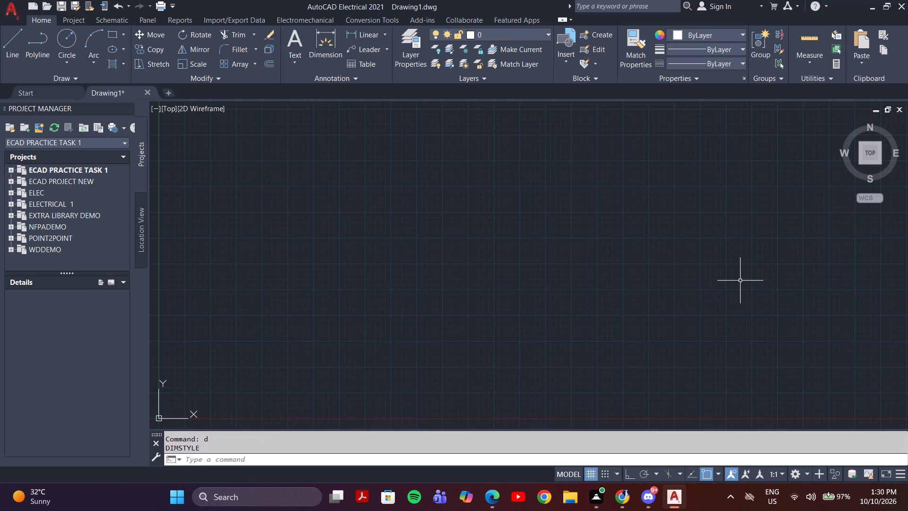
Draw a circle centred in the open area above and to the right of the origin.
left_click(59, 46)
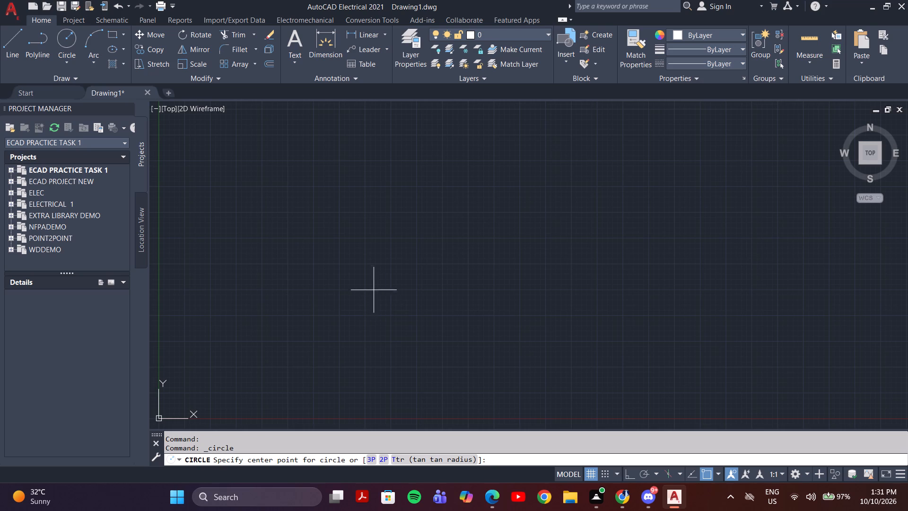
left_click(368, 278)
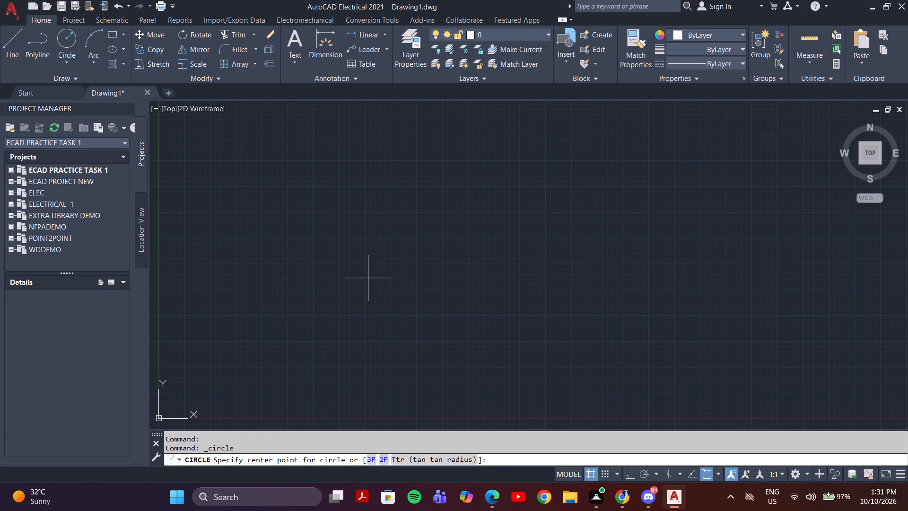
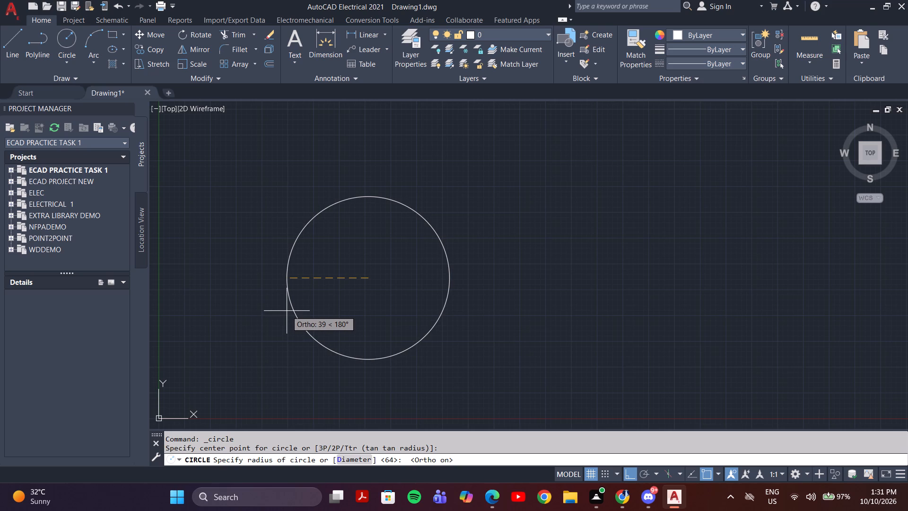
Complete the circle in progress, above and to the right of the origin, with a diameter of 62 mm.
key("d")
key("Return")
type("62")
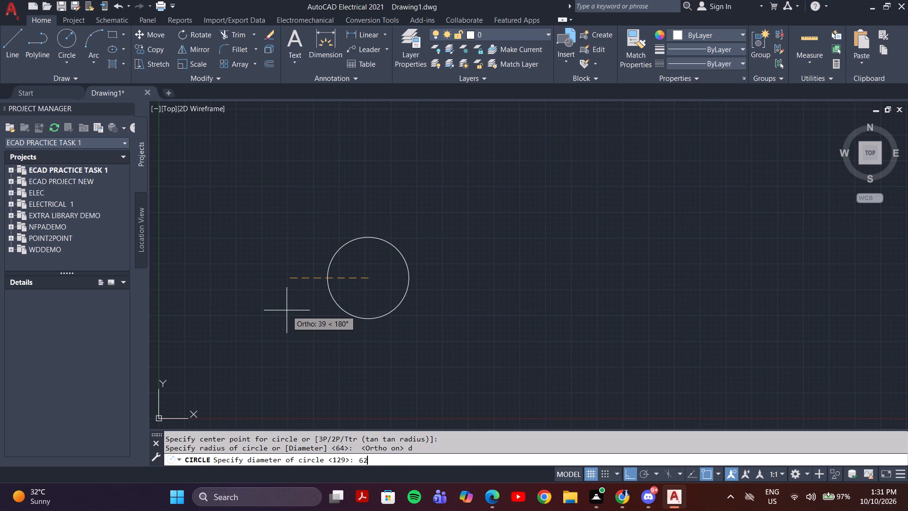
key("Return")
scroll(349, 288, "up", 3)
middle_click_drag(346, 286, 466, 309)
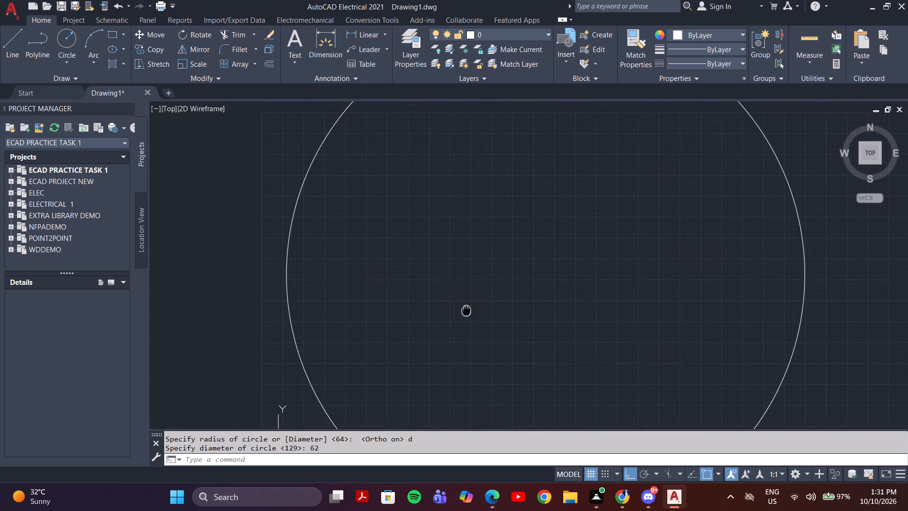
middle_click_drag(466, 309, 467, 309)
scroll(467, 309, "down", 1)
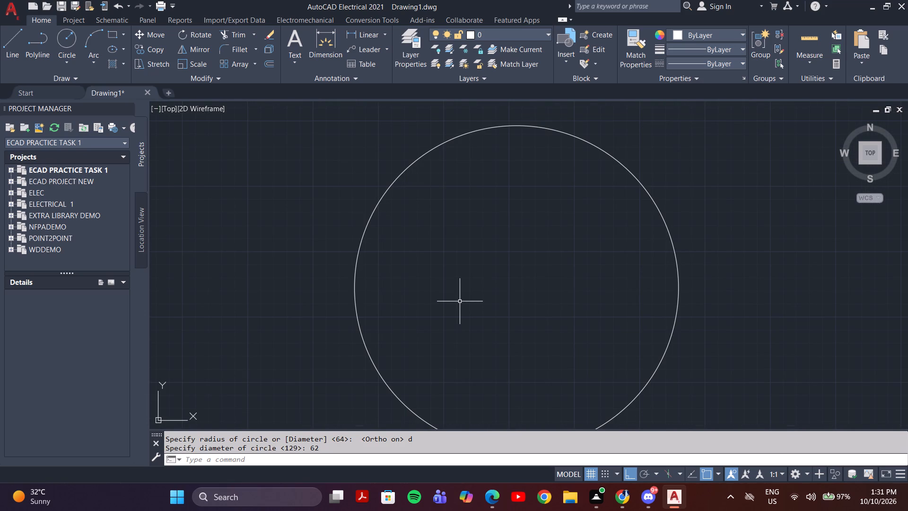
Draw a 20 mm diameter circle concentric with the 62 mm circle.
left_click(66, 35)
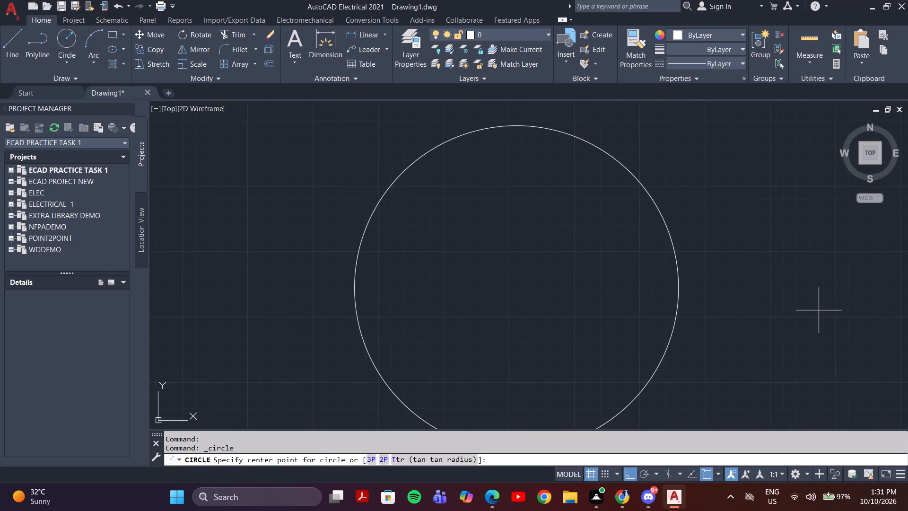
scroll(746, 237, "down", 2)
middle_click_drag(738, 254, 555, 270)
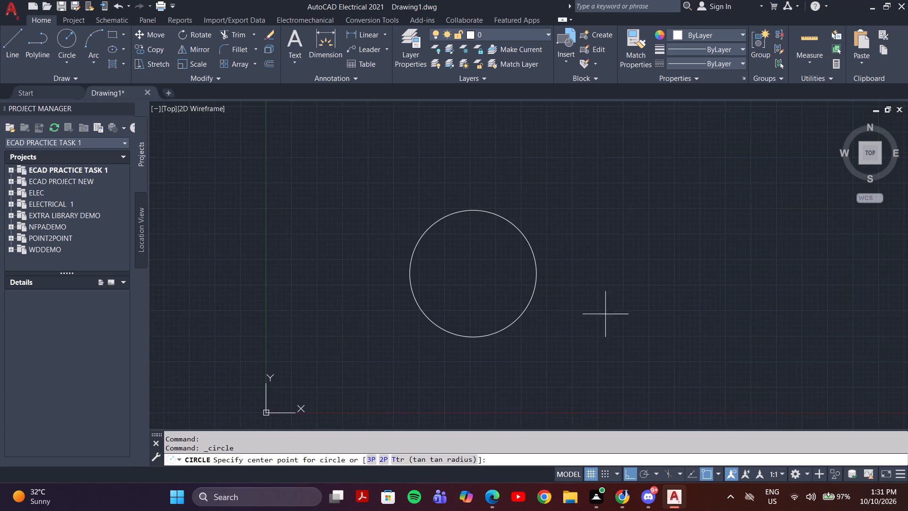
left_click(473, 273)
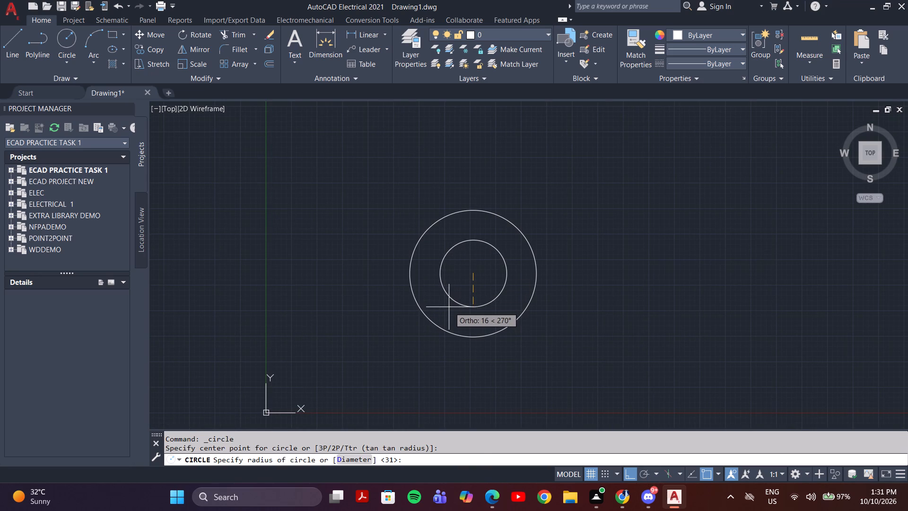
key("d")
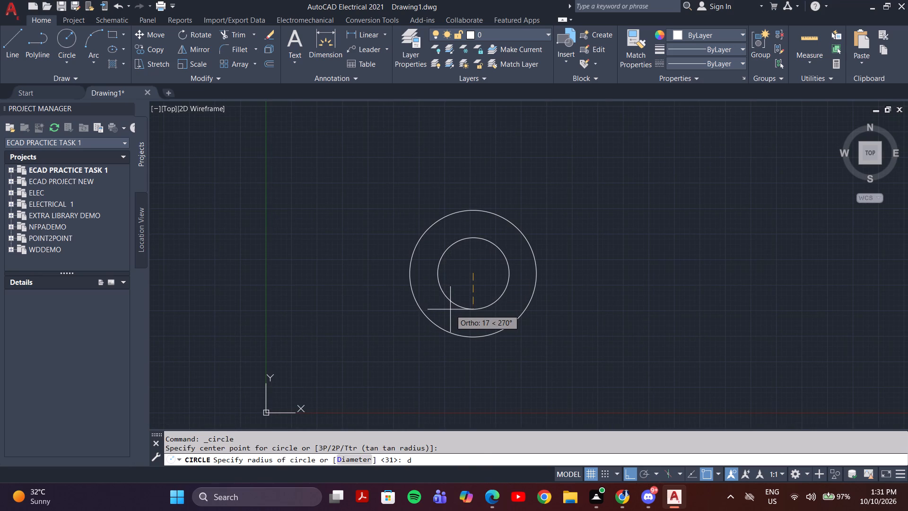
key("Return")
key("2")
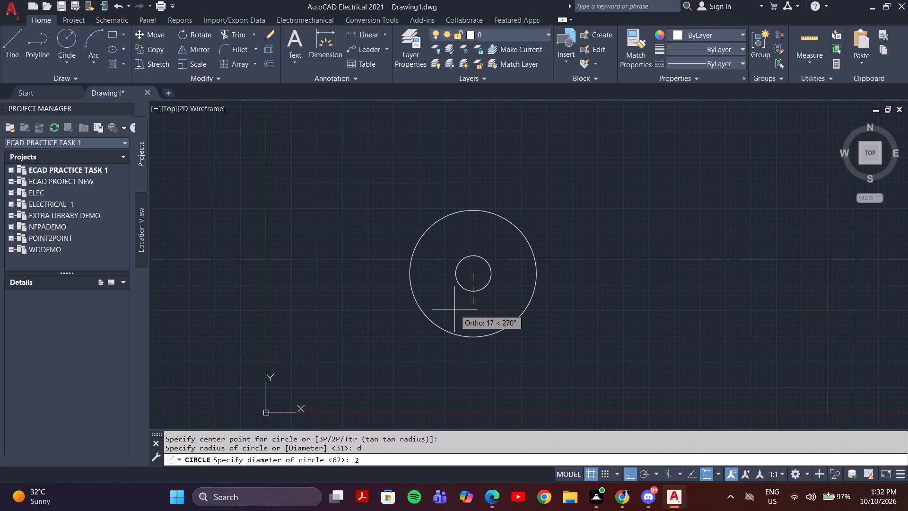
key("0")
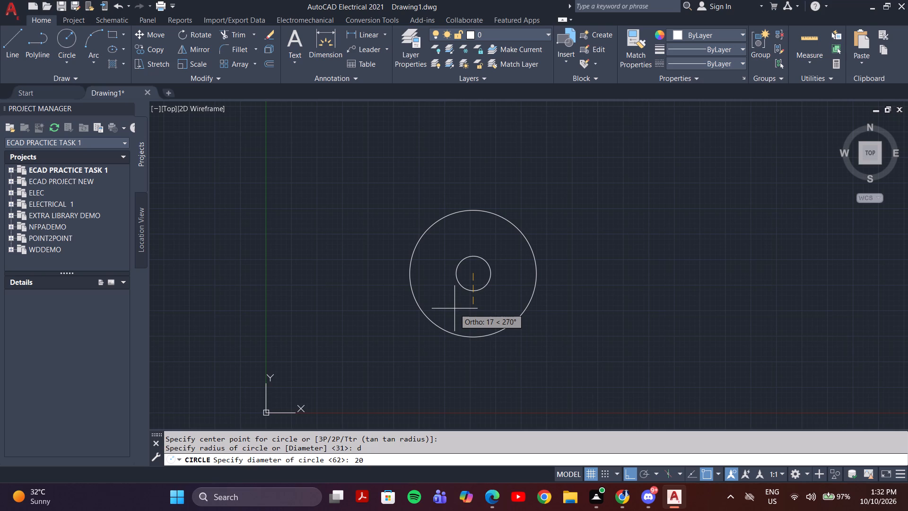
key("Return")
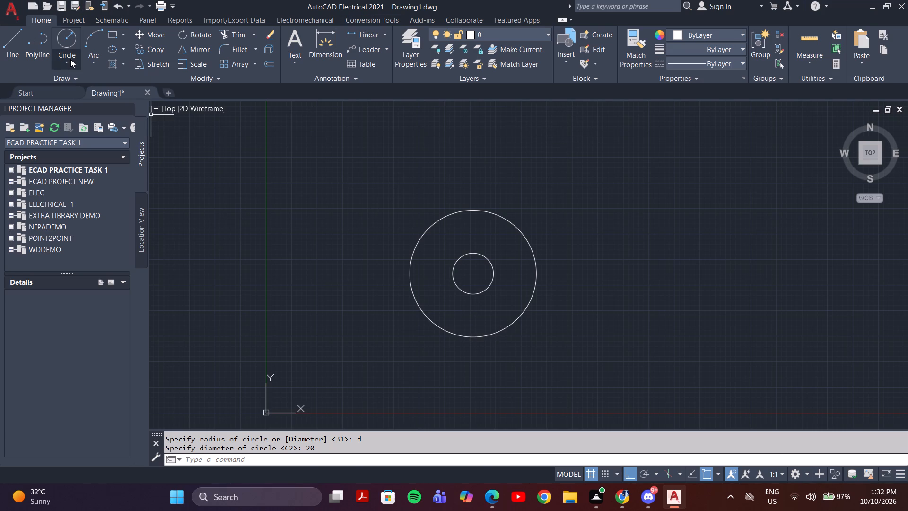
Draw a 40 mm diameter circle at the shared centre of the two existing concentric circles.
left_click(70, 39)
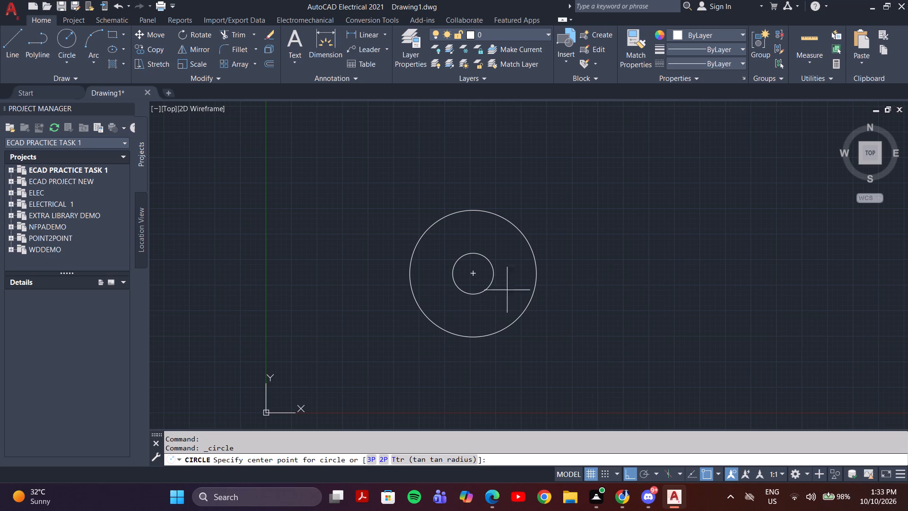
scroll(473, 272, "up", 4)
scroll(478, 292, "down", 4)
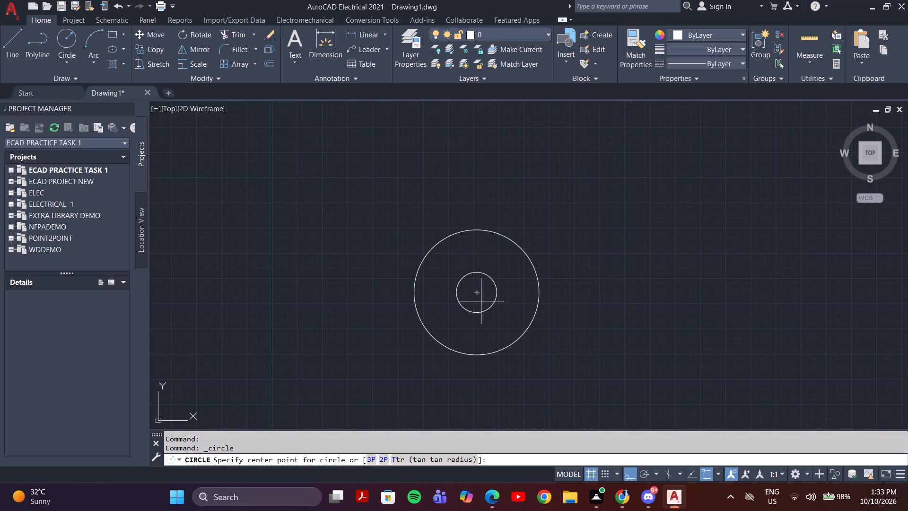
left_click(478, 293)
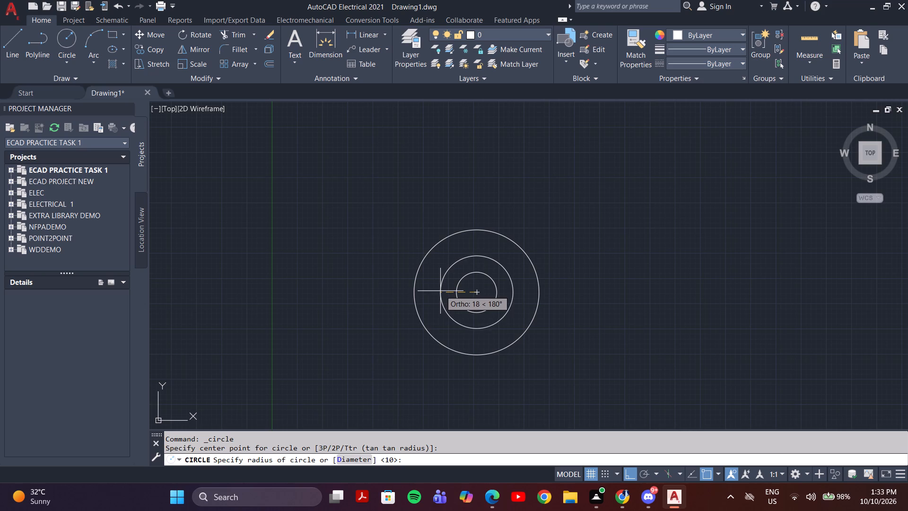
key("d")
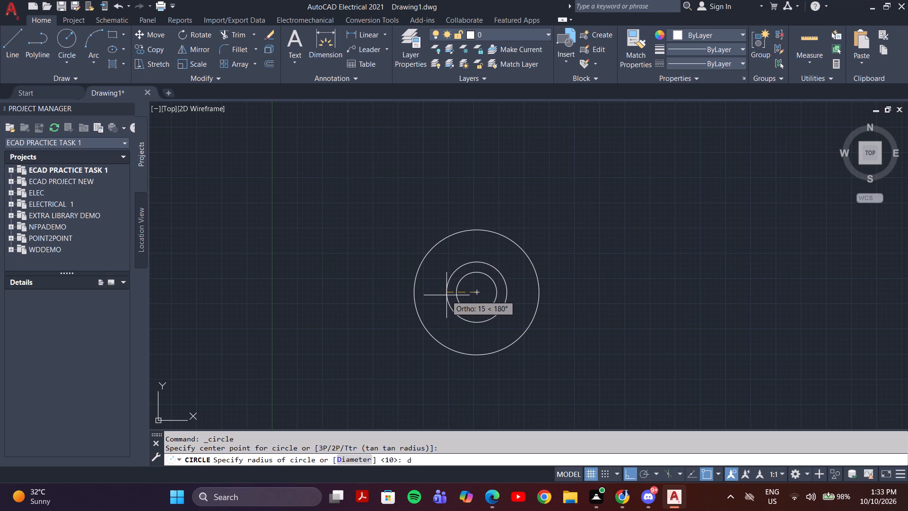
key("Return")
type("40")
key("Return")
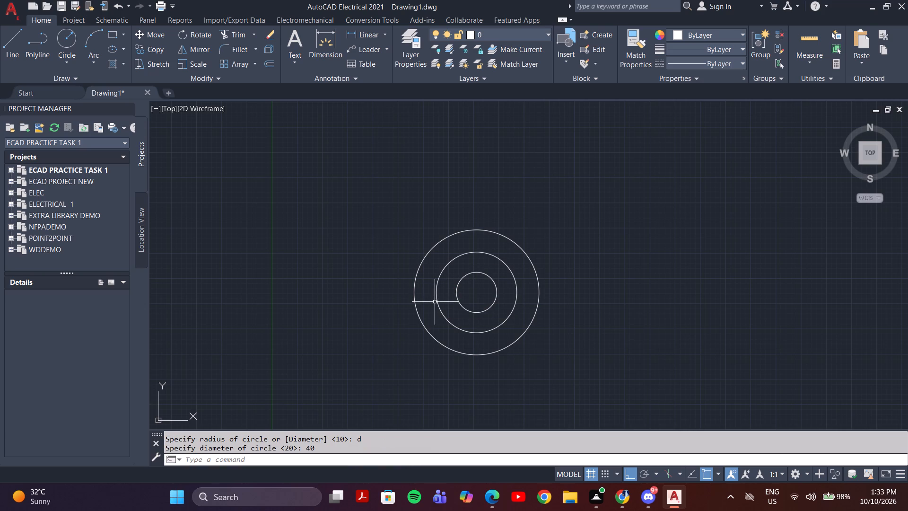
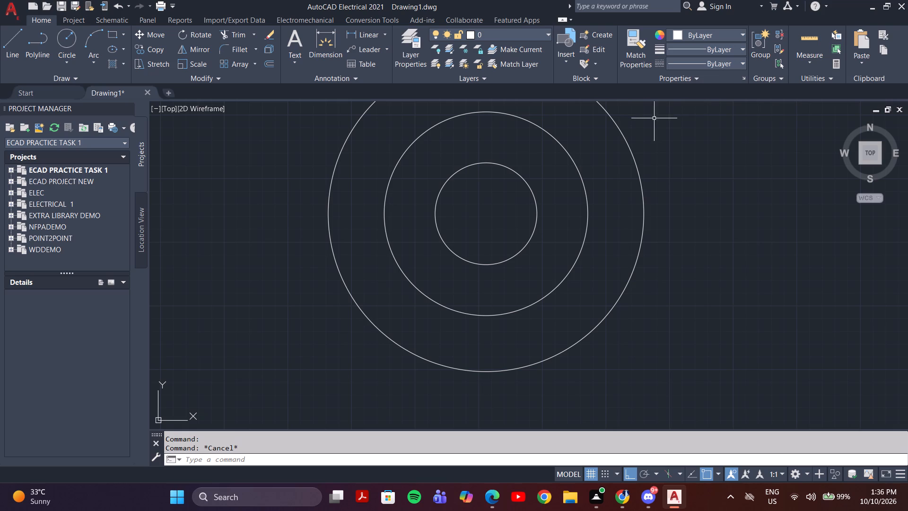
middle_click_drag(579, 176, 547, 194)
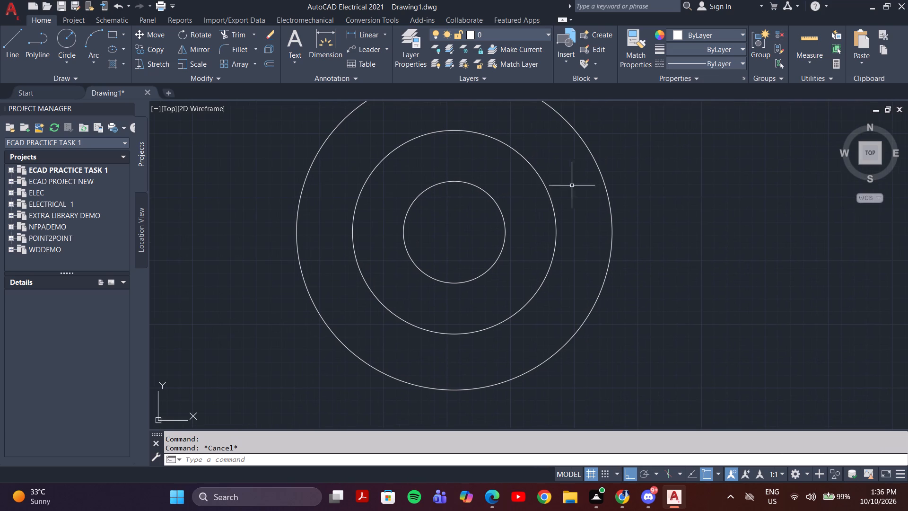
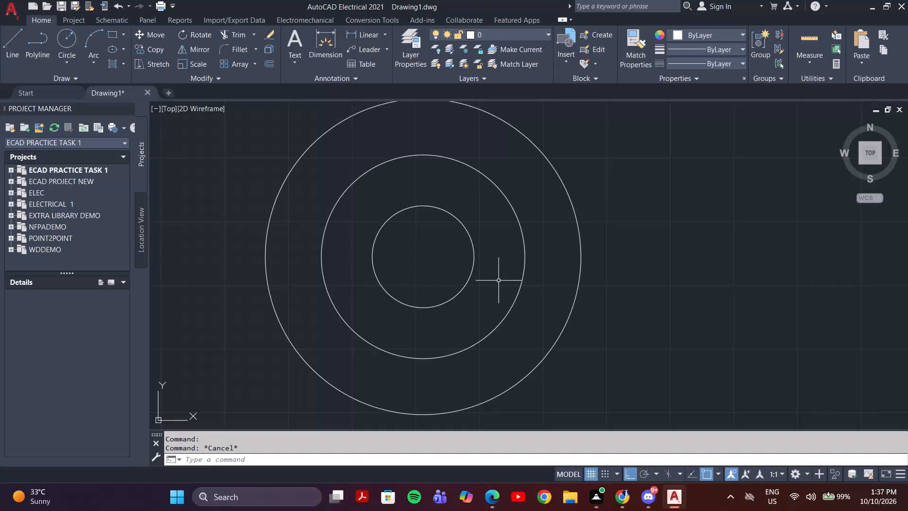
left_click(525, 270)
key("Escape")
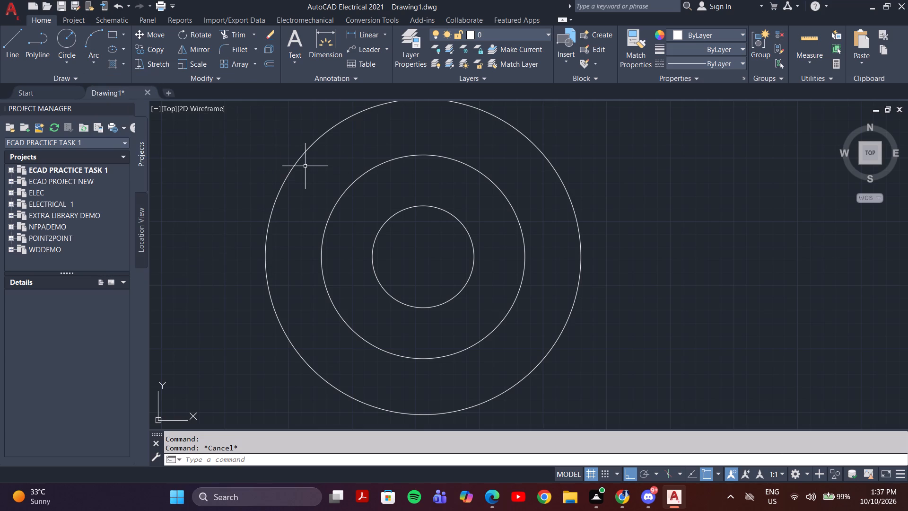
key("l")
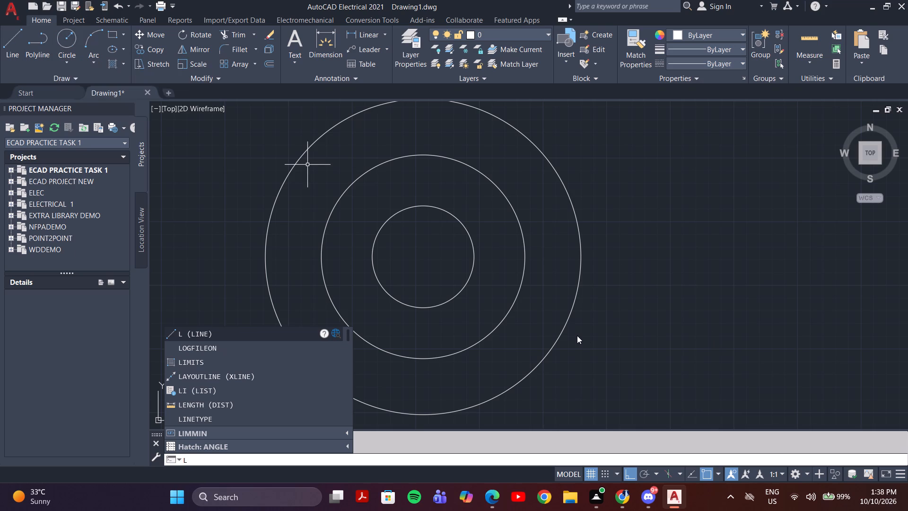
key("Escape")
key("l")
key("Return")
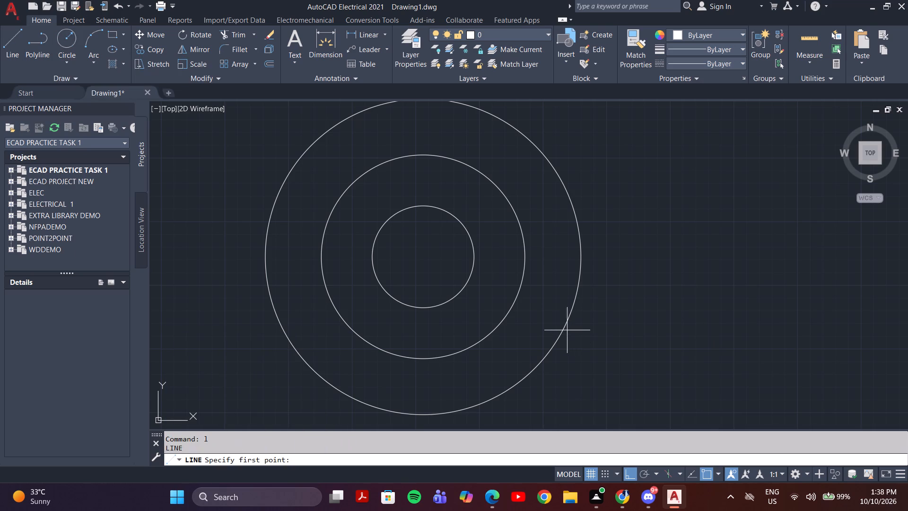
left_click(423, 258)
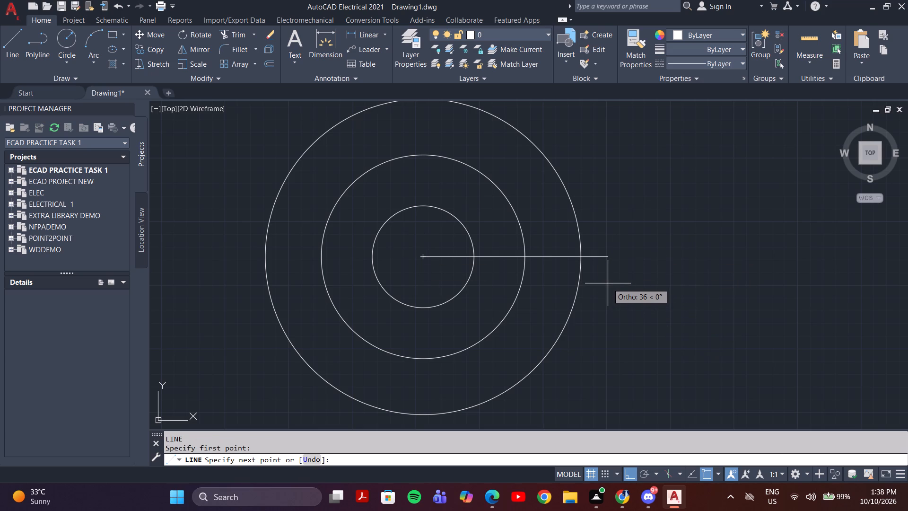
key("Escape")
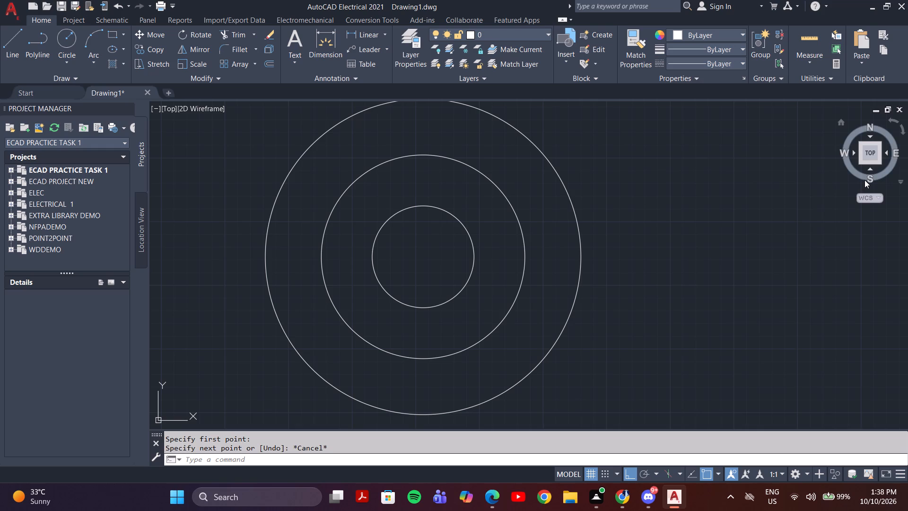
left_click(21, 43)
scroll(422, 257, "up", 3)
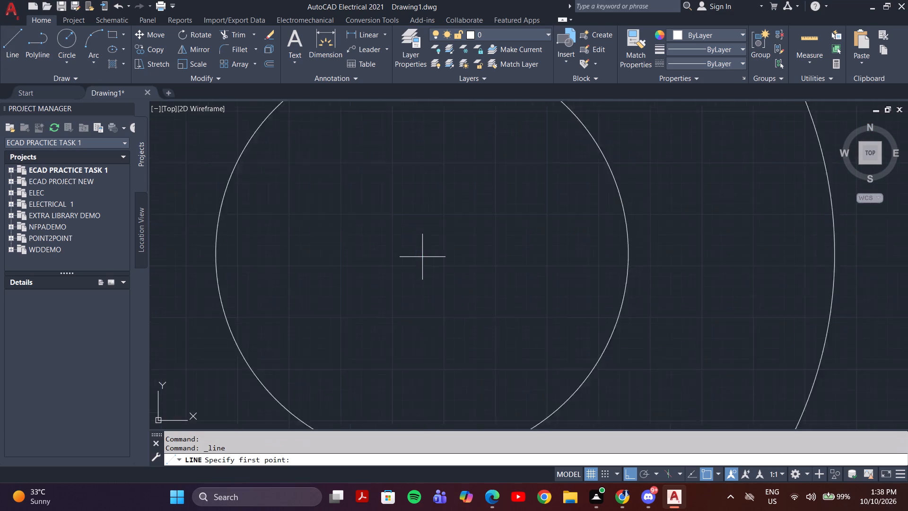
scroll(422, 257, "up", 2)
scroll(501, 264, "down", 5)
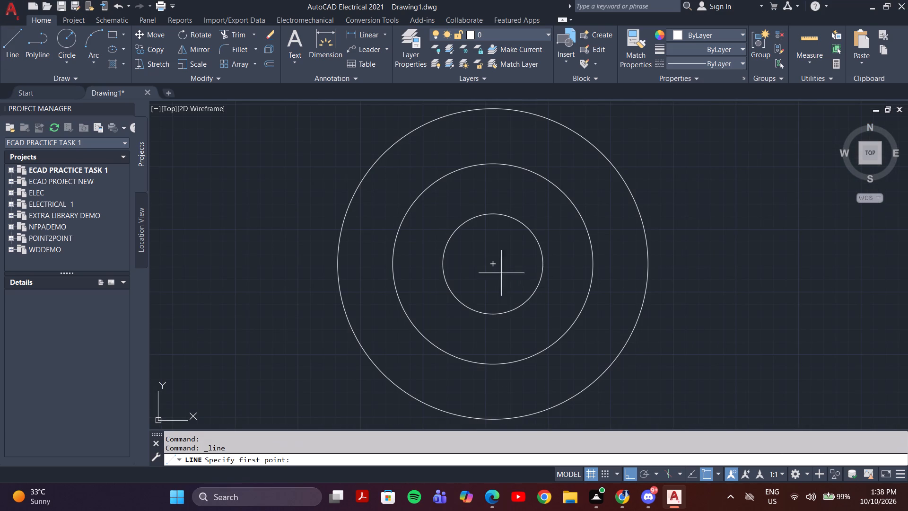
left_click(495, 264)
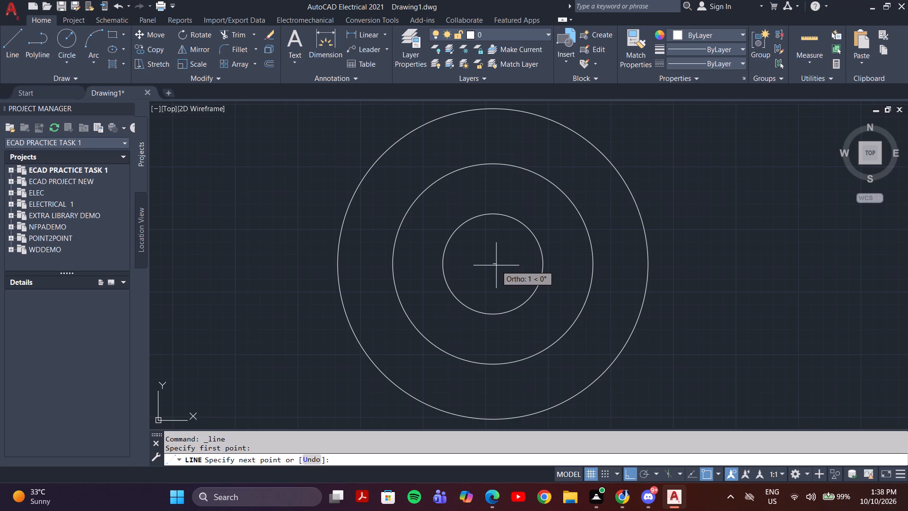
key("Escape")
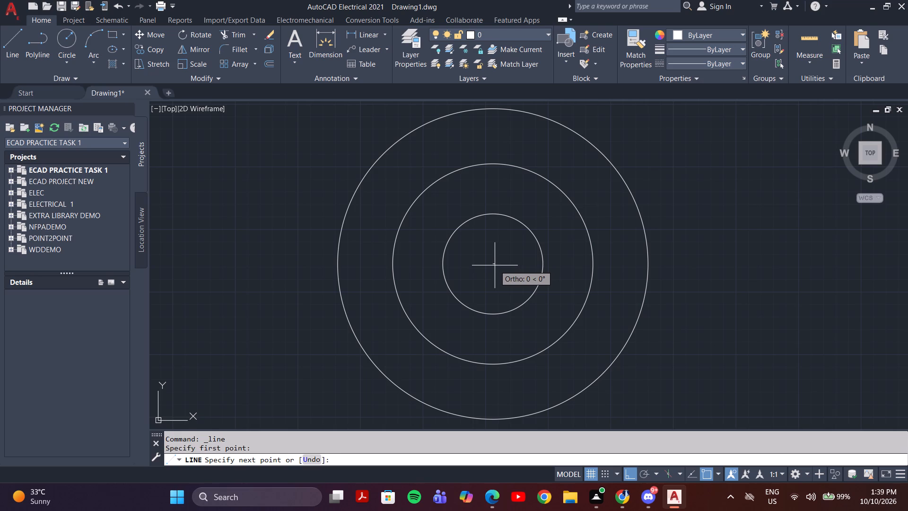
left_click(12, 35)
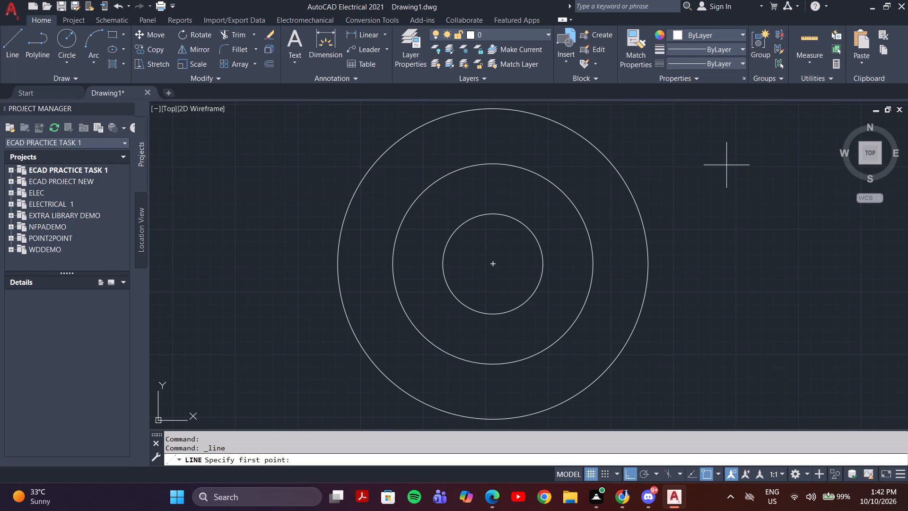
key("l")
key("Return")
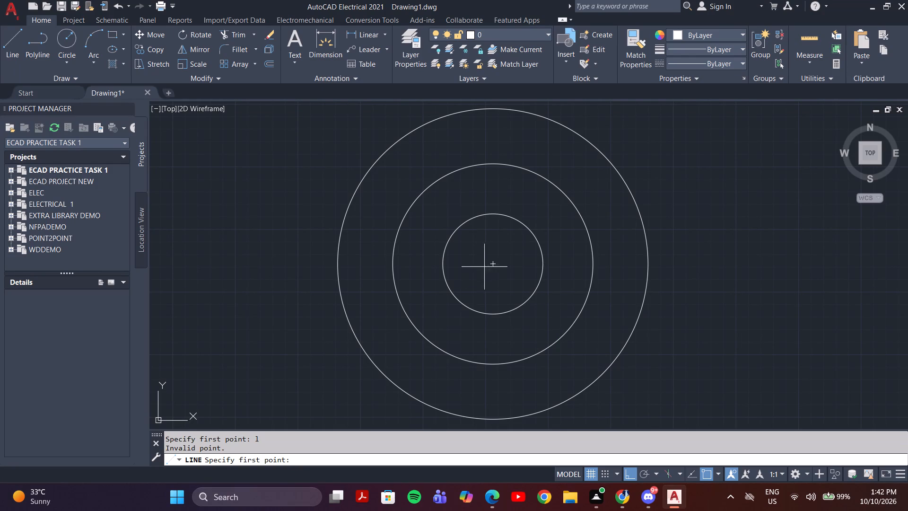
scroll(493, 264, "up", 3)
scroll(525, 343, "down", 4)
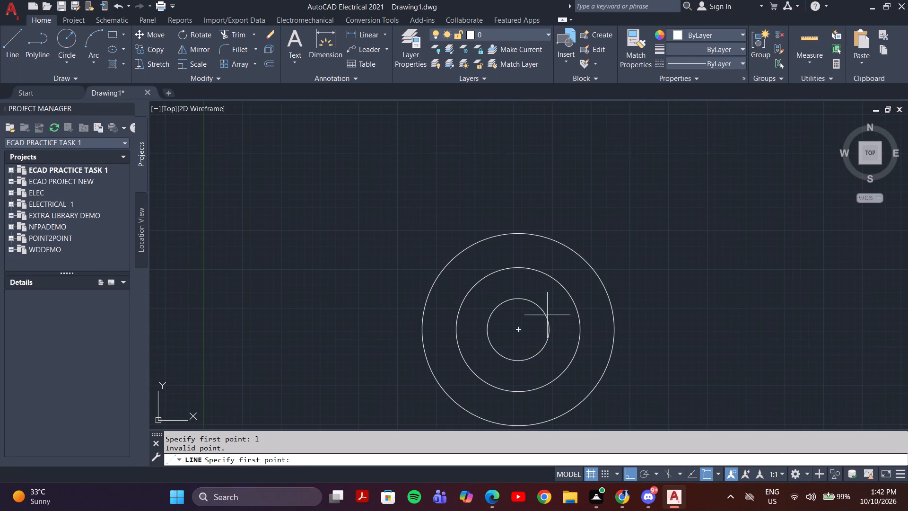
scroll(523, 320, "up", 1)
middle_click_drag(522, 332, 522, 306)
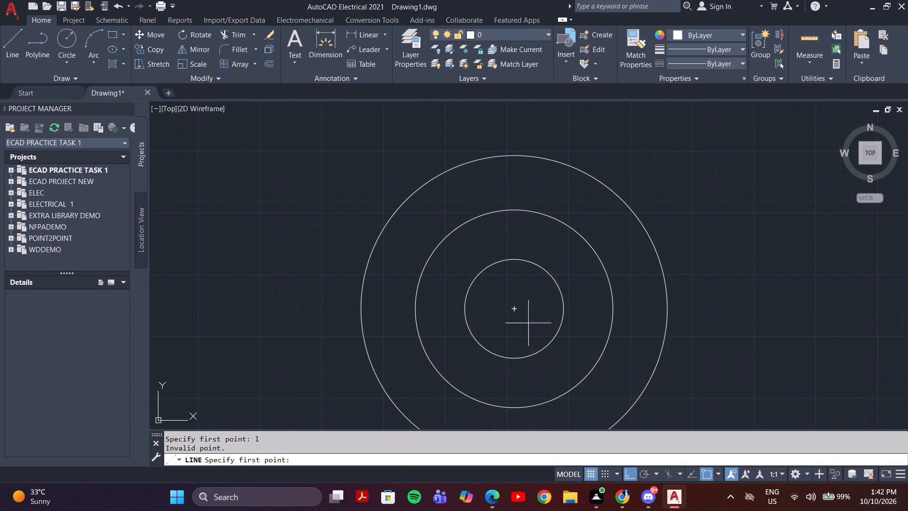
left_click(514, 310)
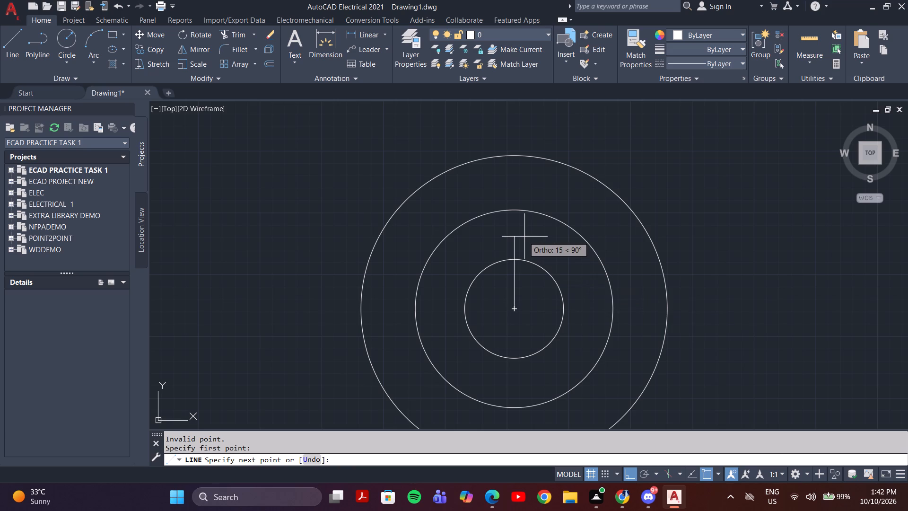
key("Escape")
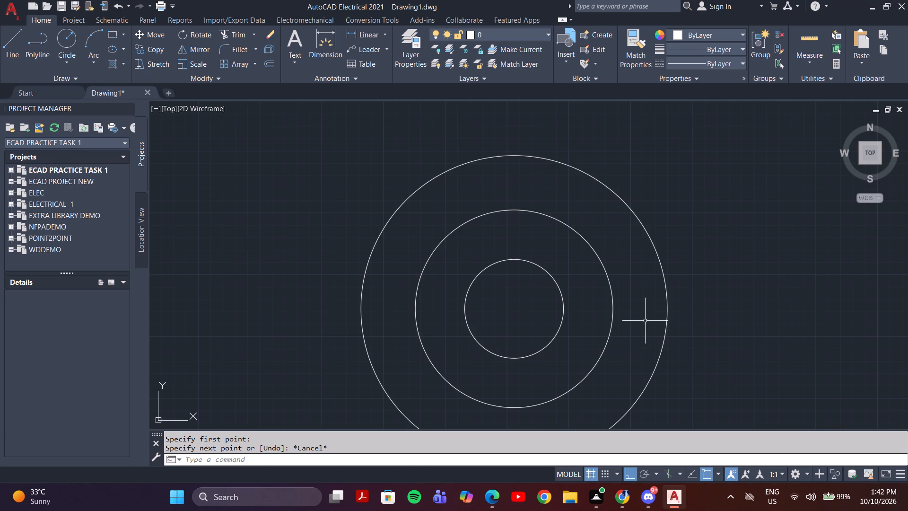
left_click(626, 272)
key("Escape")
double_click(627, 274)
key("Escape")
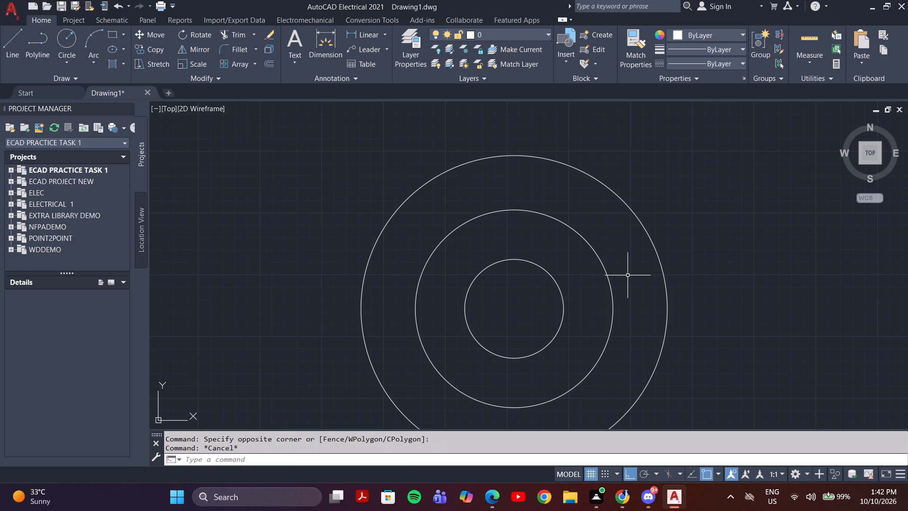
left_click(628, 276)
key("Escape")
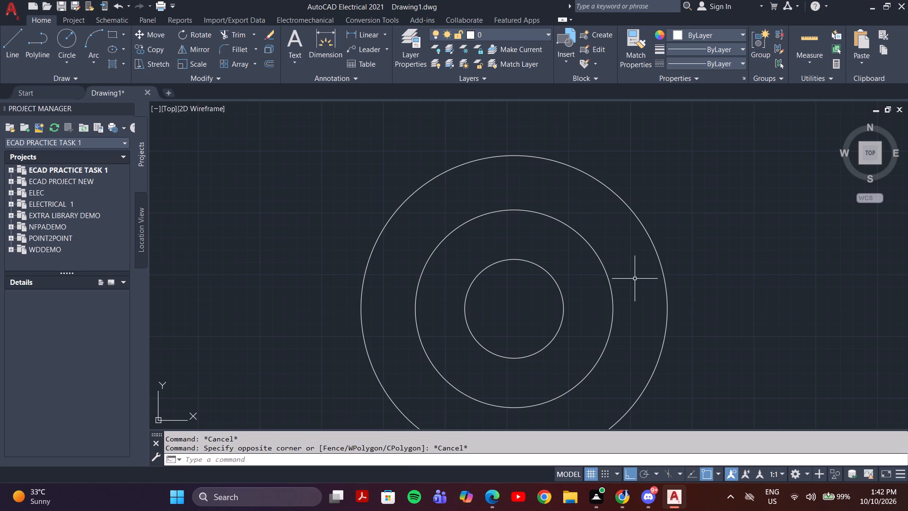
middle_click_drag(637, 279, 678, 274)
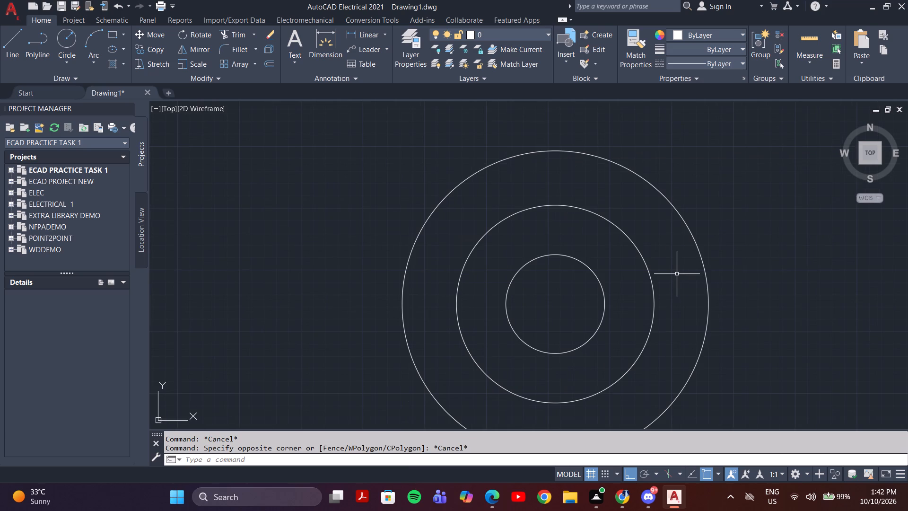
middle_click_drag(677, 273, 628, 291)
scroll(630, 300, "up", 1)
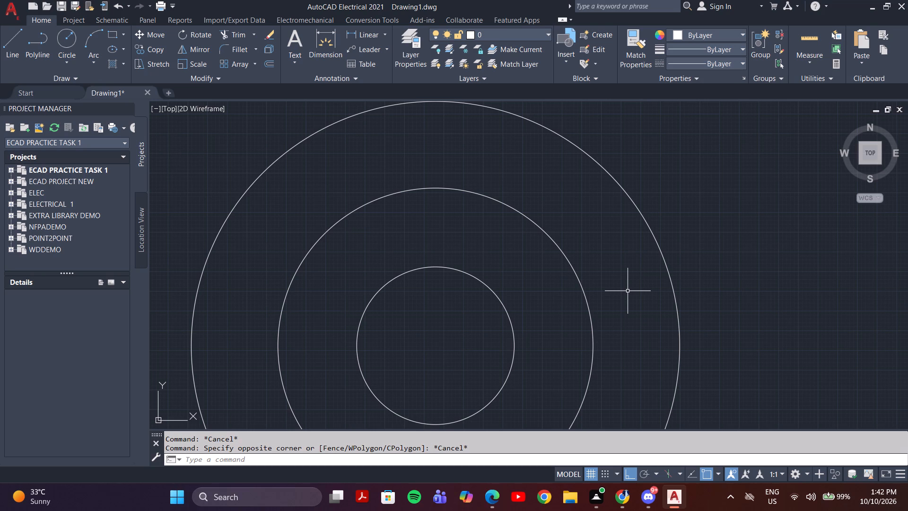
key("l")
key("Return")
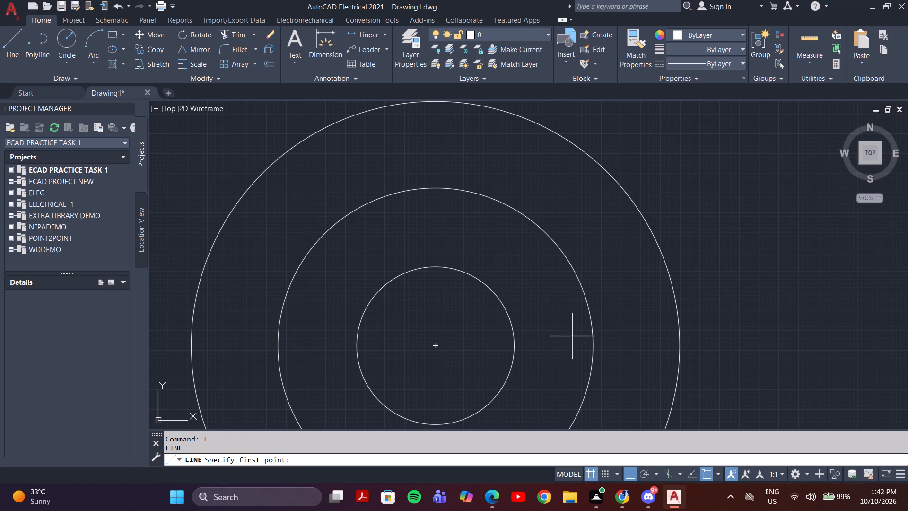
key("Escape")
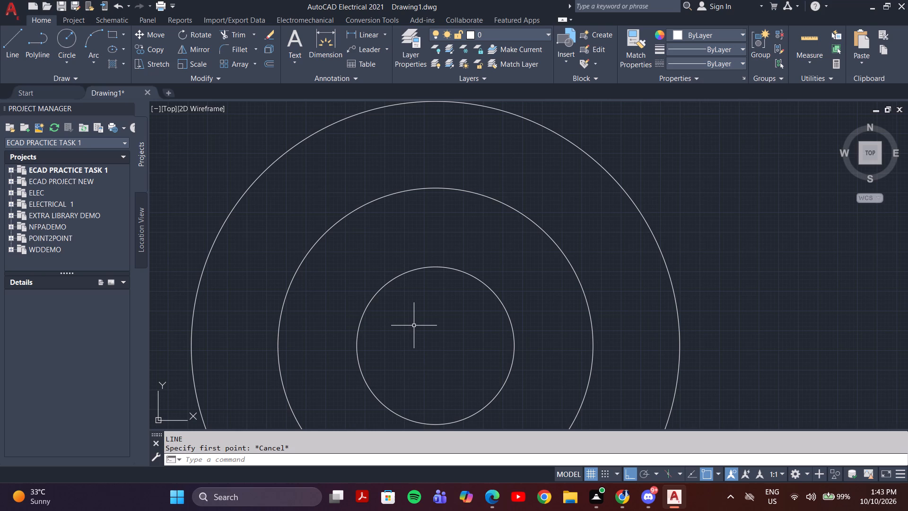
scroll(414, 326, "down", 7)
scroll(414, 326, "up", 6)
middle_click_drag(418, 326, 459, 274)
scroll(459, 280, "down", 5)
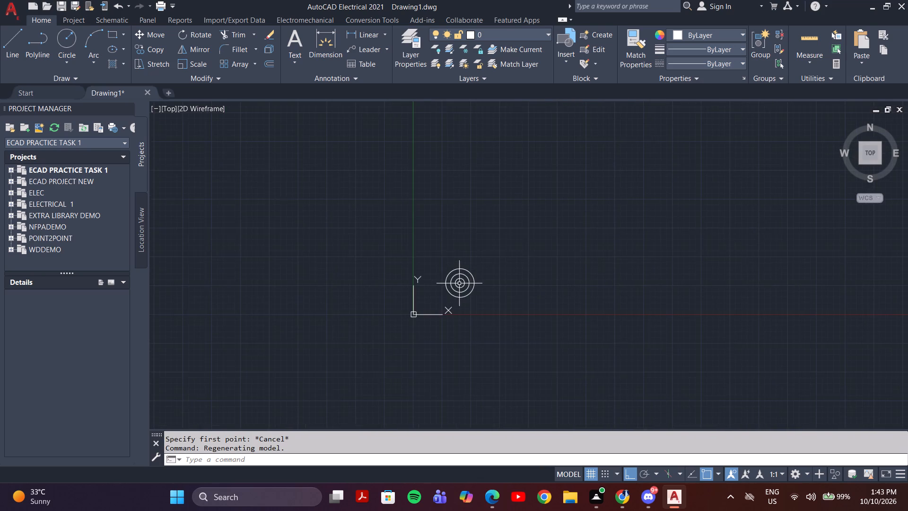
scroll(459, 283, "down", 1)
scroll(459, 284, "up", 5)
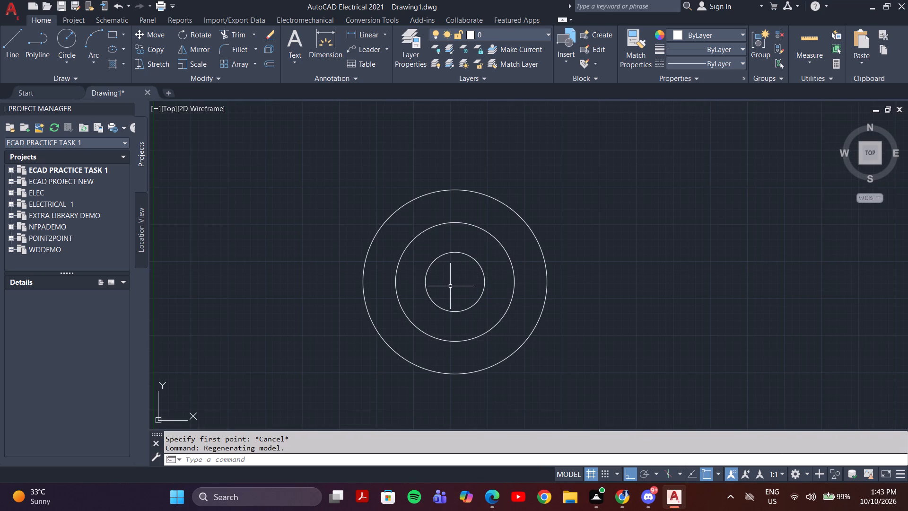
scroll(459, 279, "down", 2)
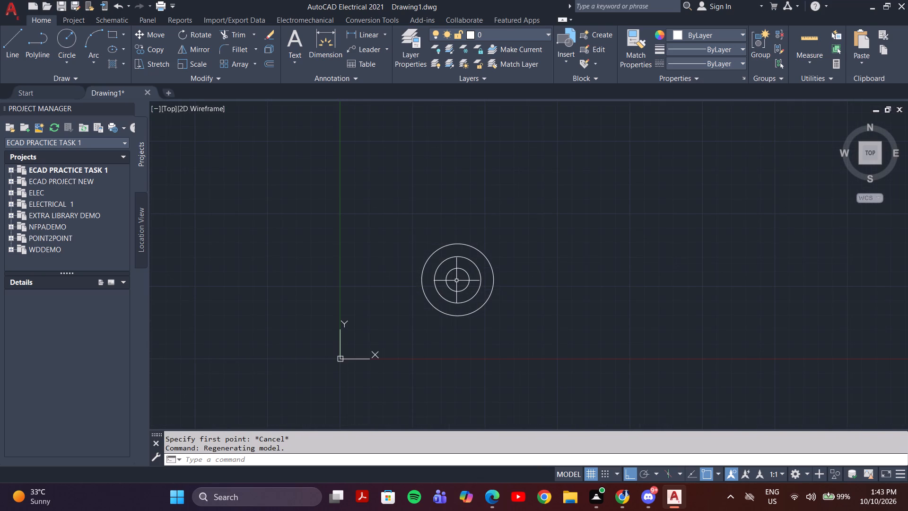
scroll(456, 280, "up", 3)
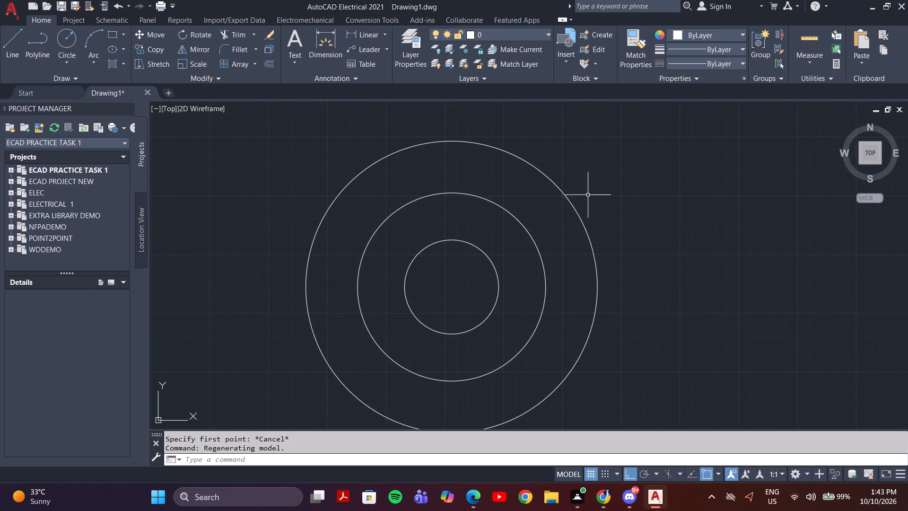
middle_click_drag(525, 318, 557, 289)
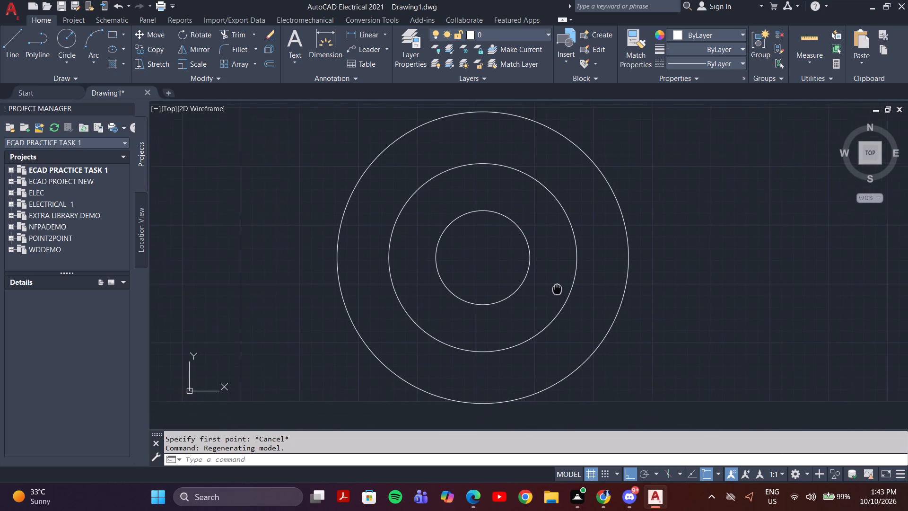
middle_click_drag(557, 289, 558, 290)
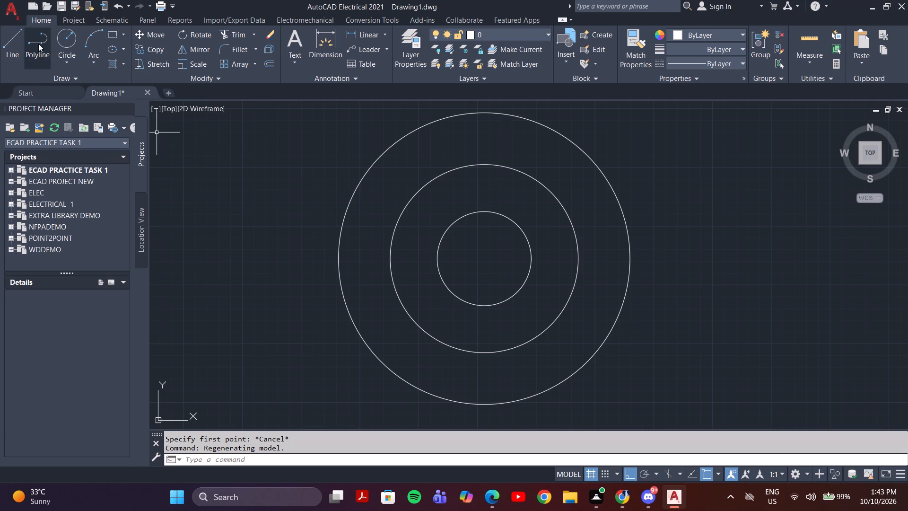
Draw a horizontal line from the circles' common centre rightward to just beyond the outermost circle.
left_click(17, 45)
scroll(484, 263, "up", 2)
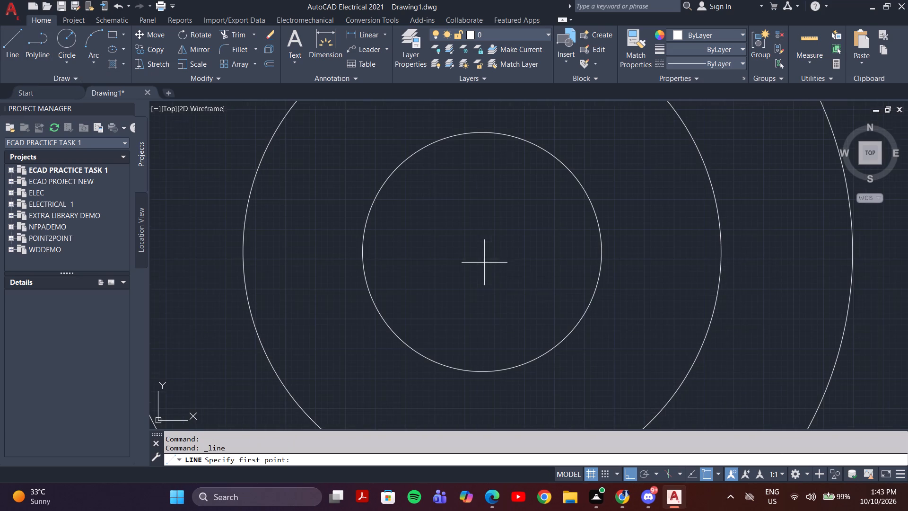
scroll(829, 305, "down", 2)
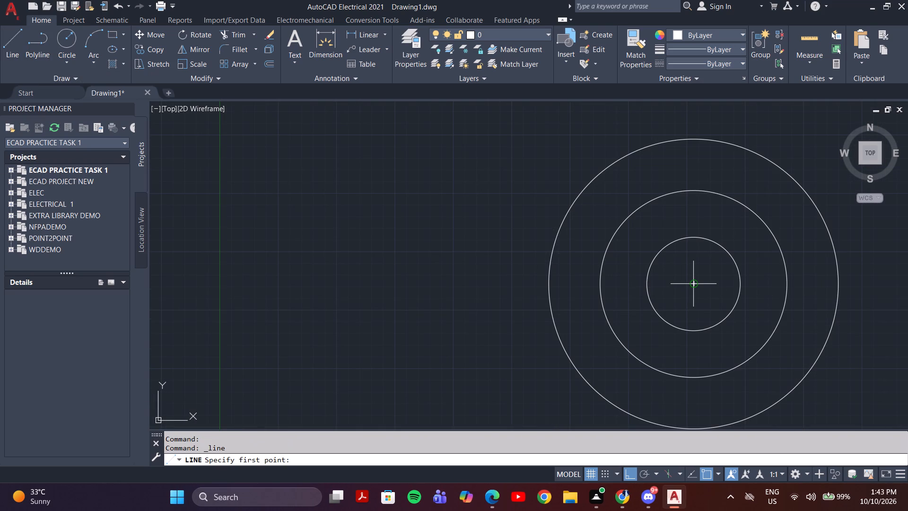
middle_click_drag(697, 283, 600, 298)
scroll(600, 298, "down", 1)
middle_click_drag(616, 311, 528, 300)
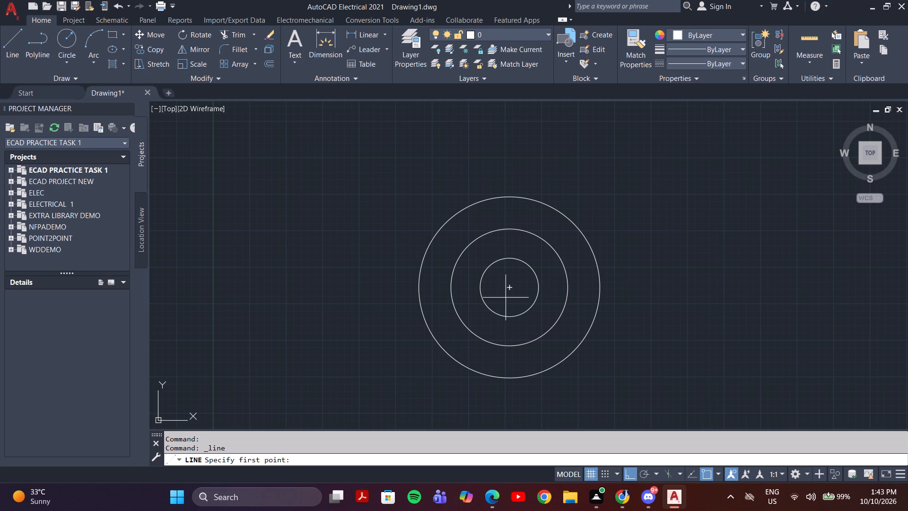
scroll(510, 282, "up", 2)
middle_click_drag(513, 296, 519, 297)
scroll(533, 311, "down", 2)
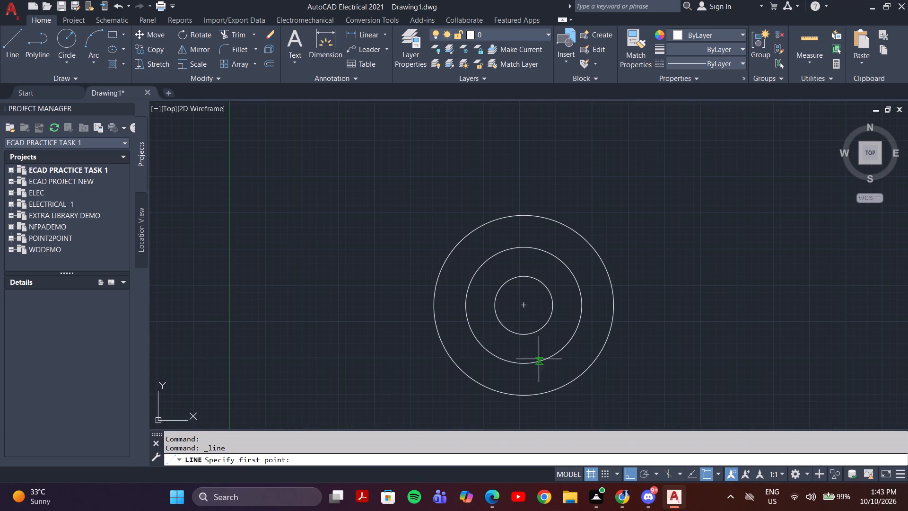
left_click(523, 305)
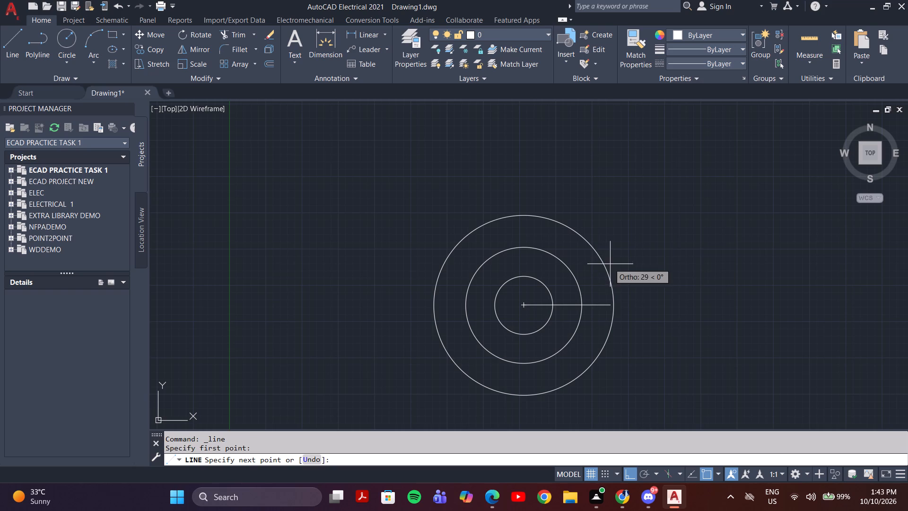
left_click(629, 268)
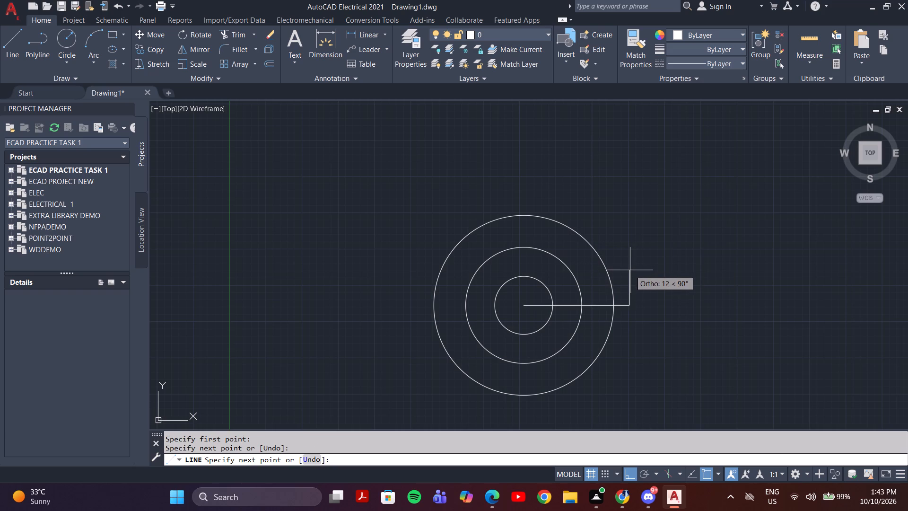
key("Escape")
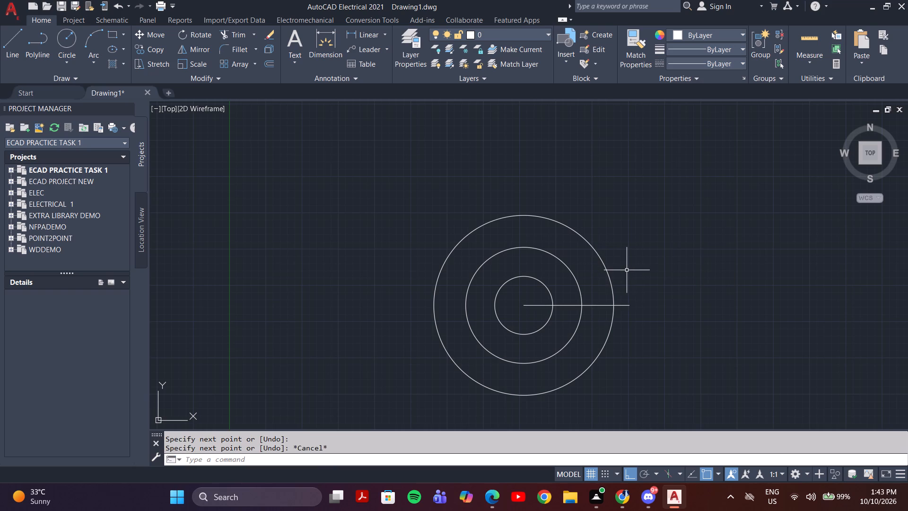
Draw a 23 mm vertical line upward from the outer end of the horizontal line.
key("l")
key("Return")
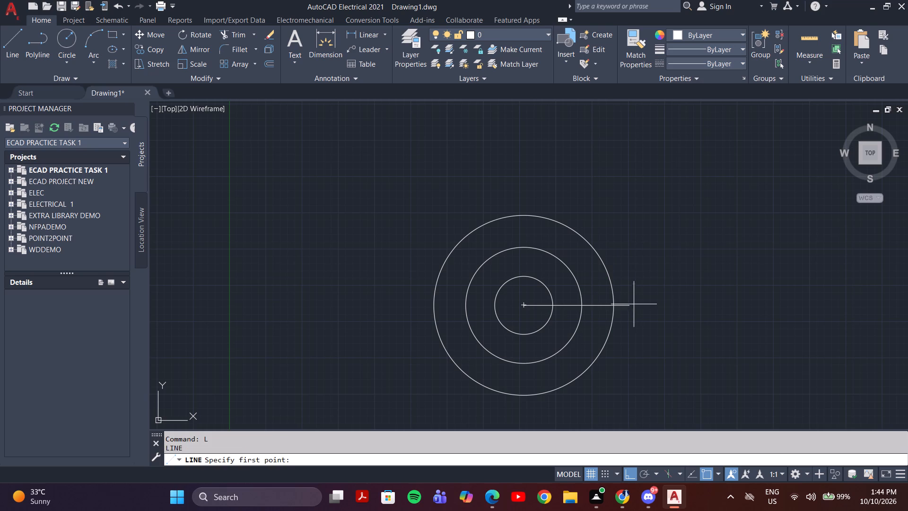
left_click(631, 307)
type("23")
key("Return")
key("Escape")
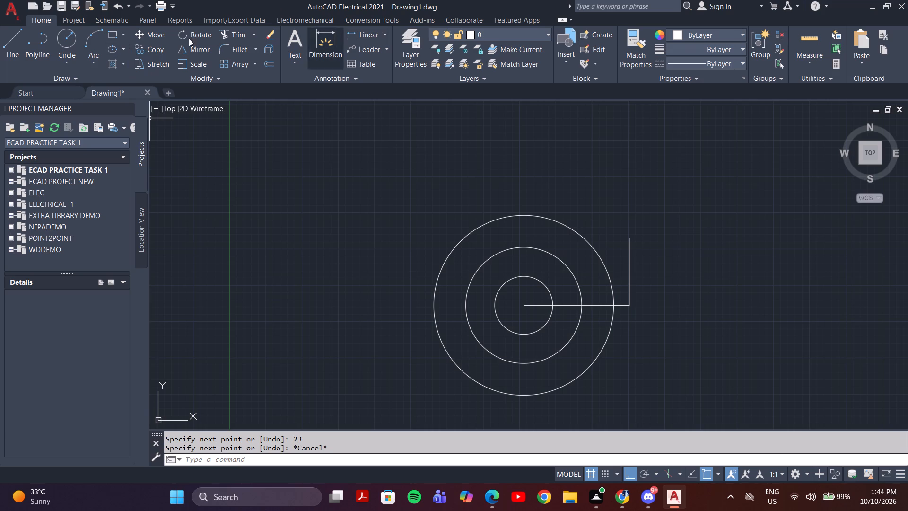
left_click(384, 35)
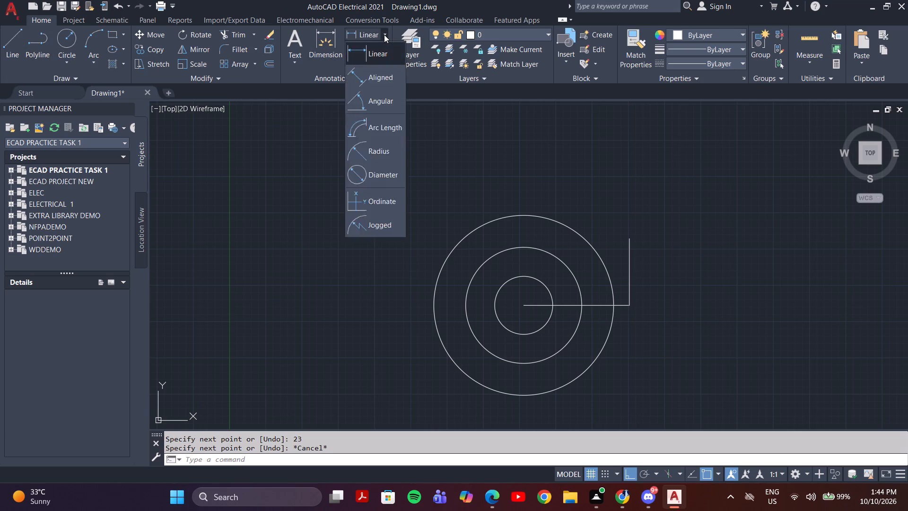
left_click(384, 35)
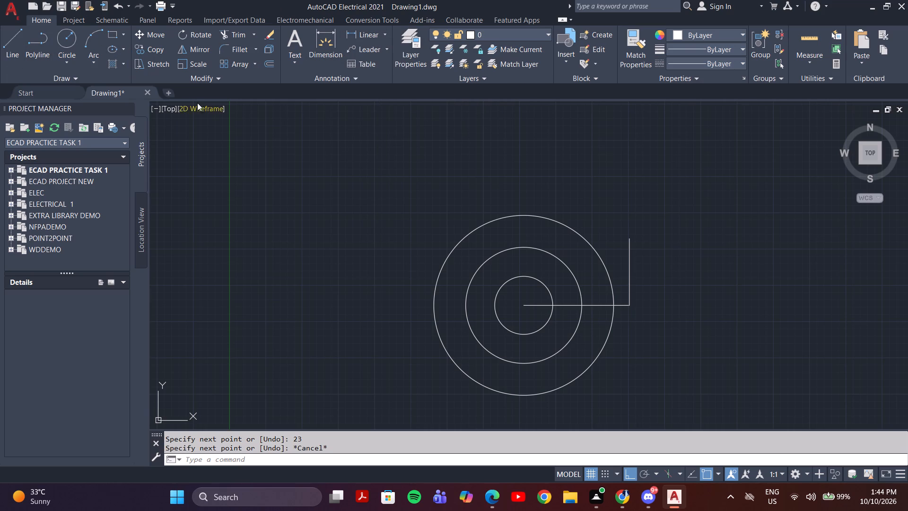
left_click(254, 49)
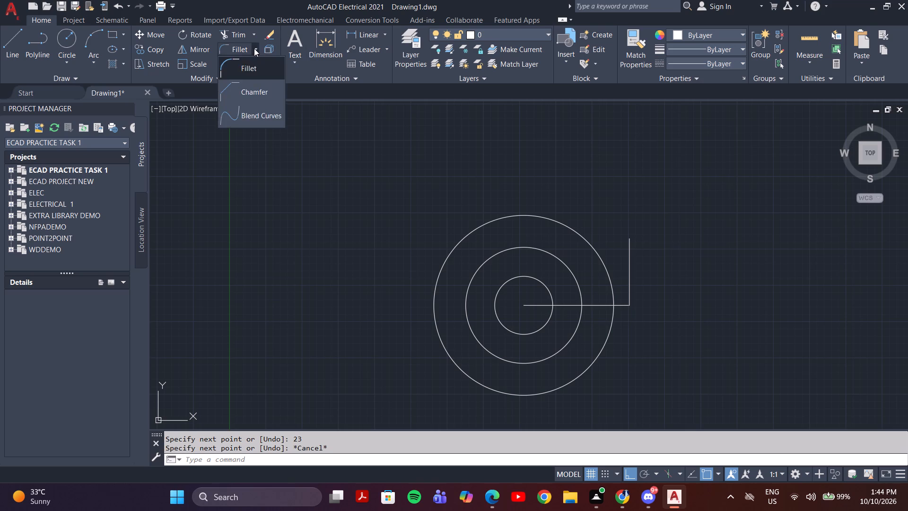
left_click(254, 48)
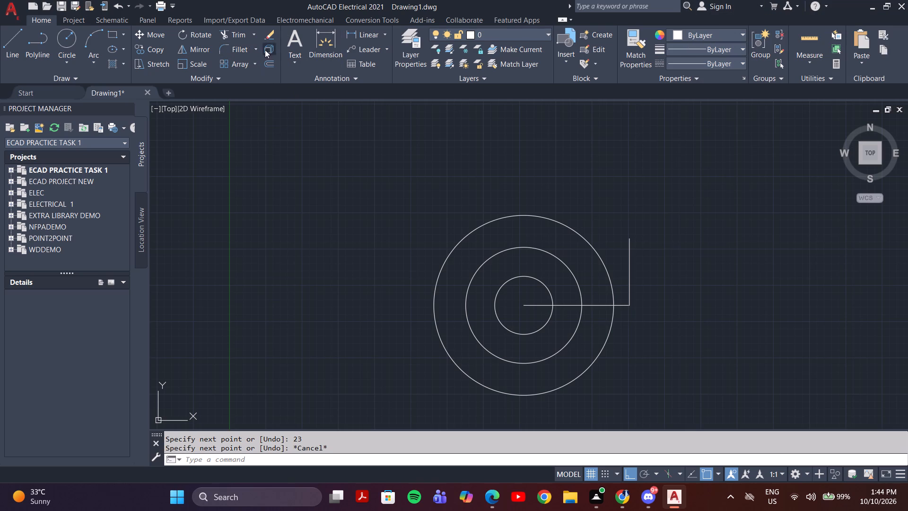
Start a line at the circles' common centre, with Ortho off and polar tracking on at 45-degree increments.
key("l")
key("Return")
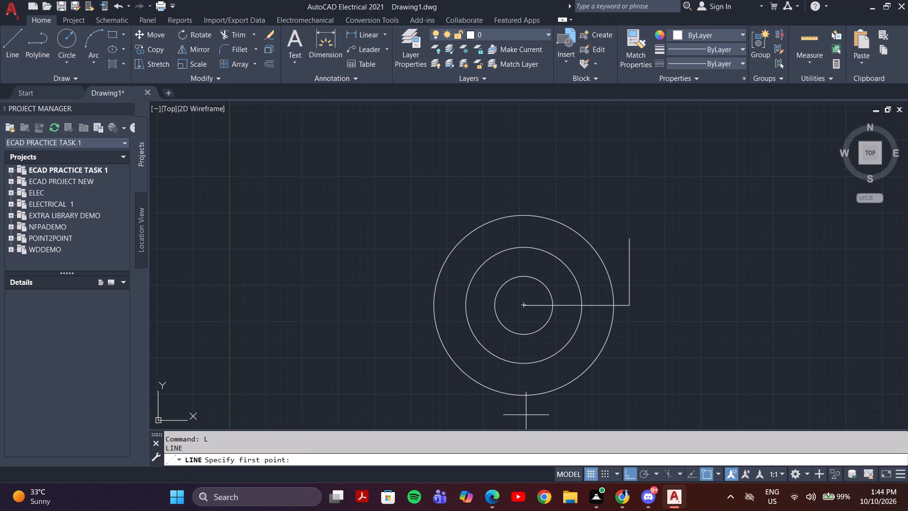
left_click(658, 472)
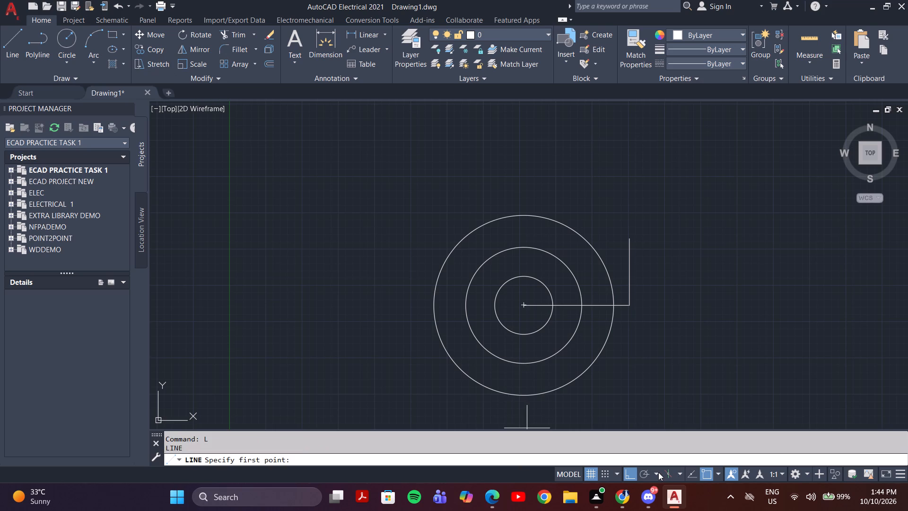
double_click(658, 472)
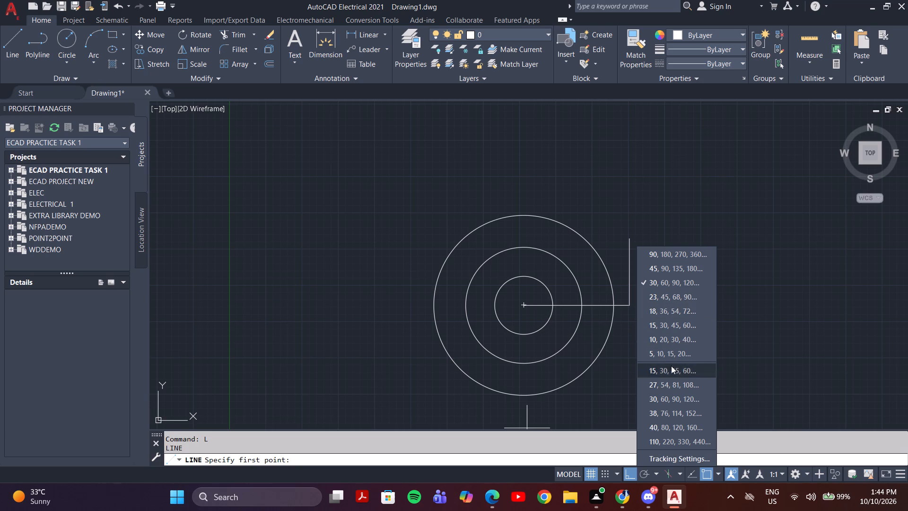
left_click(678, 395)
scroll(521, 308, "up", 2)
left_click(524, 304)
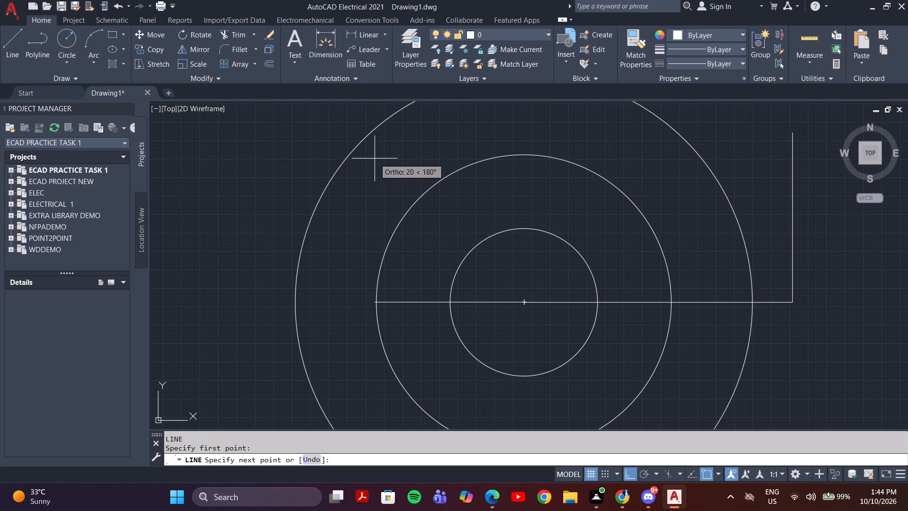
key("F8")
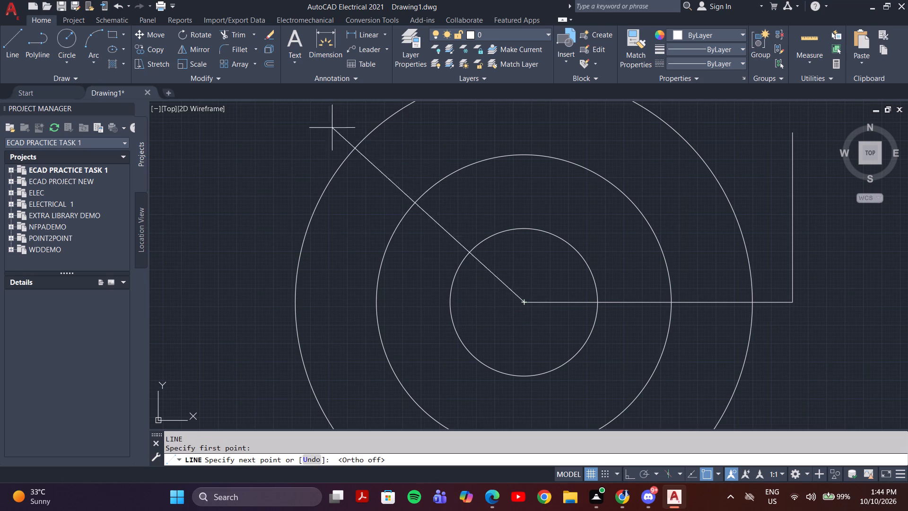
left_click(645, 476)
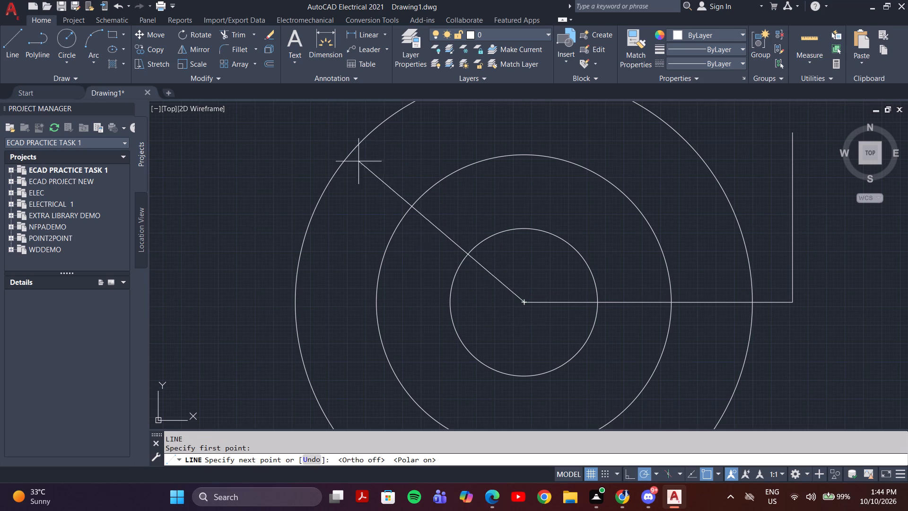
middle_click_drag(359, 159, 346, 231)
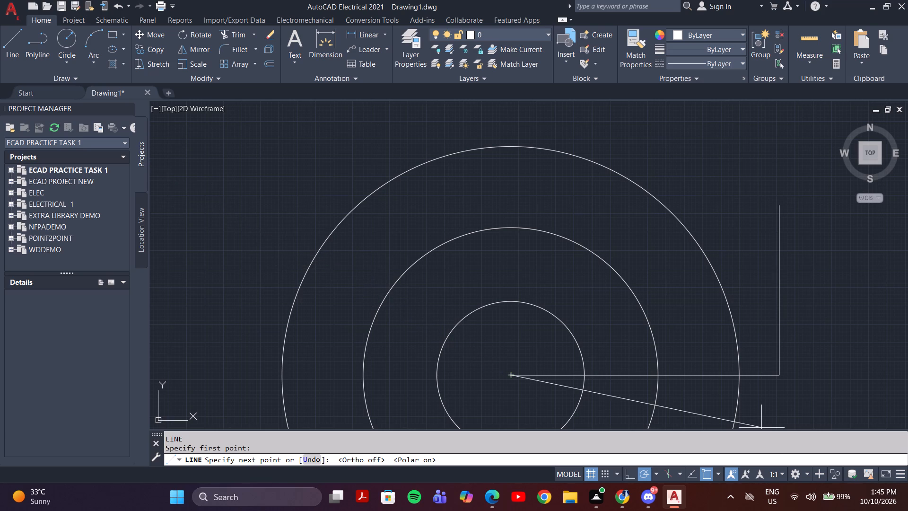
left_click(661, 473)
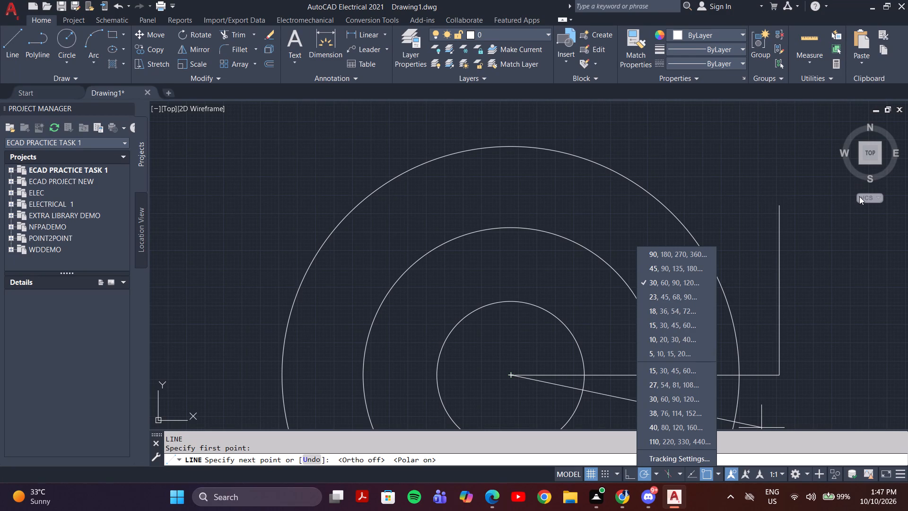
left_click(648, 269)
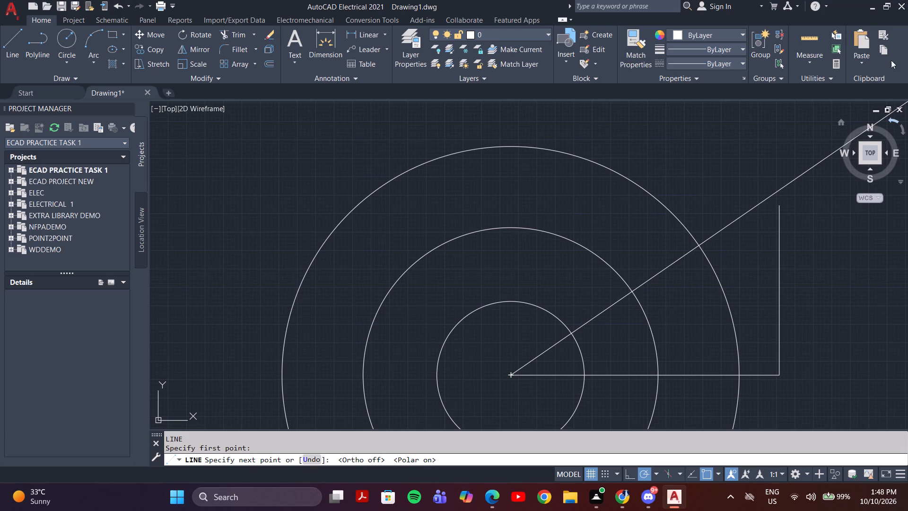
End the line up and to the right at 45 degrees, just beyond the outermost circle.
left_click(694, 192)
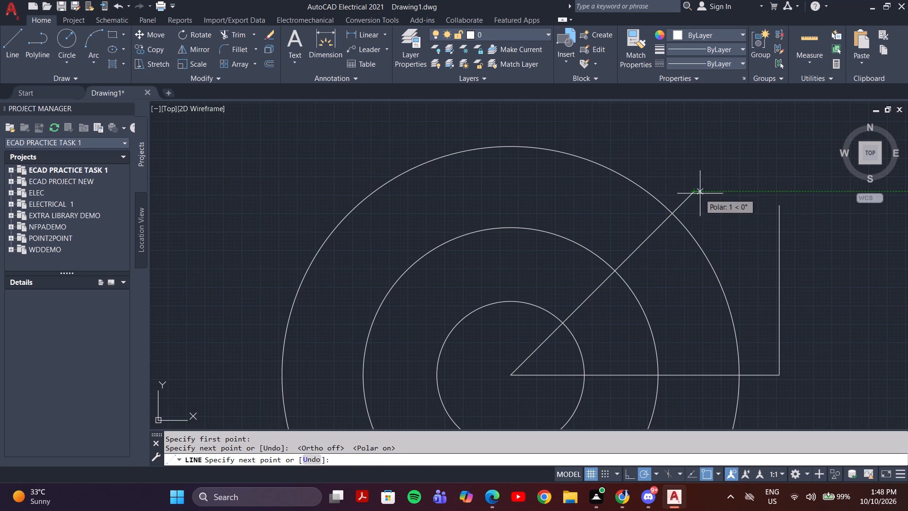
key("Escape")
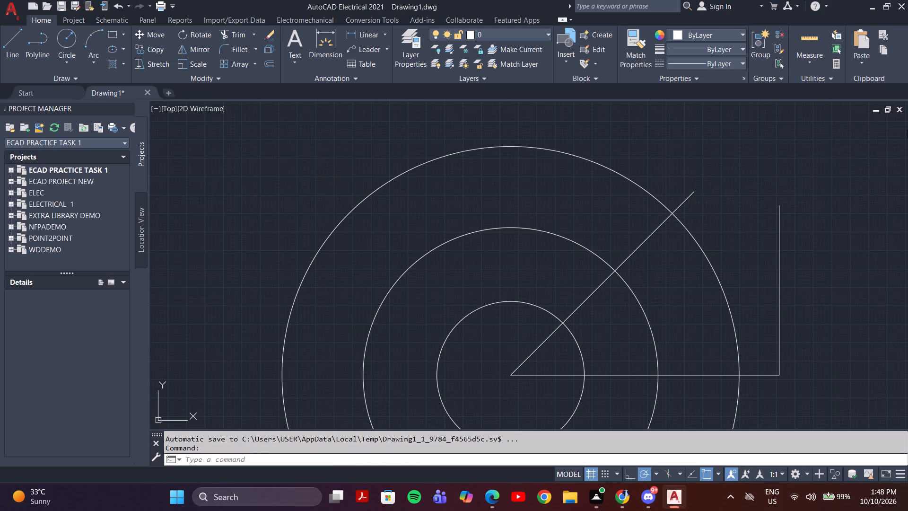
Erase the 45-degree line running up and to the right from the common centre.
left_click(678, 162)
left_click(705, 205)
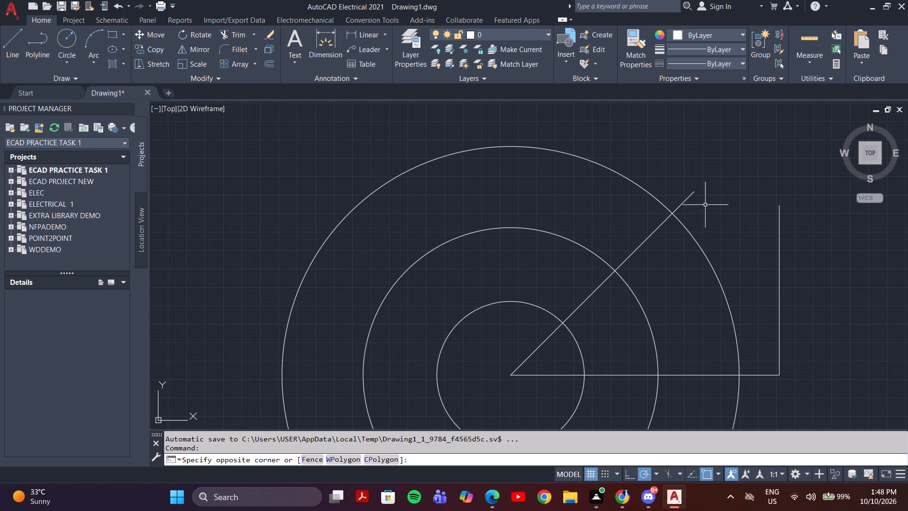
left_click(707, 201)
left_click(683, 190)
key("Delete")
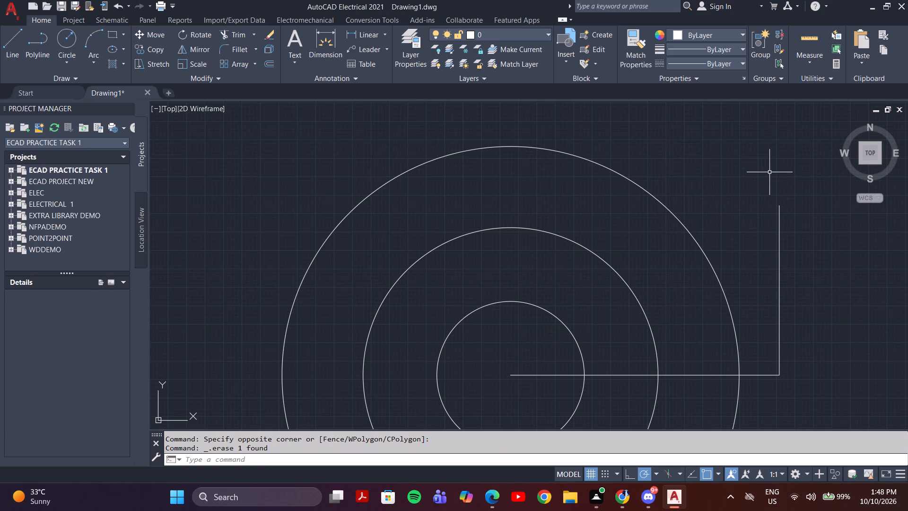
Draw a line about 22 mm long at 135 degrees from the common centre, ending just beyond the middle circle.
key("l")
key("Return")
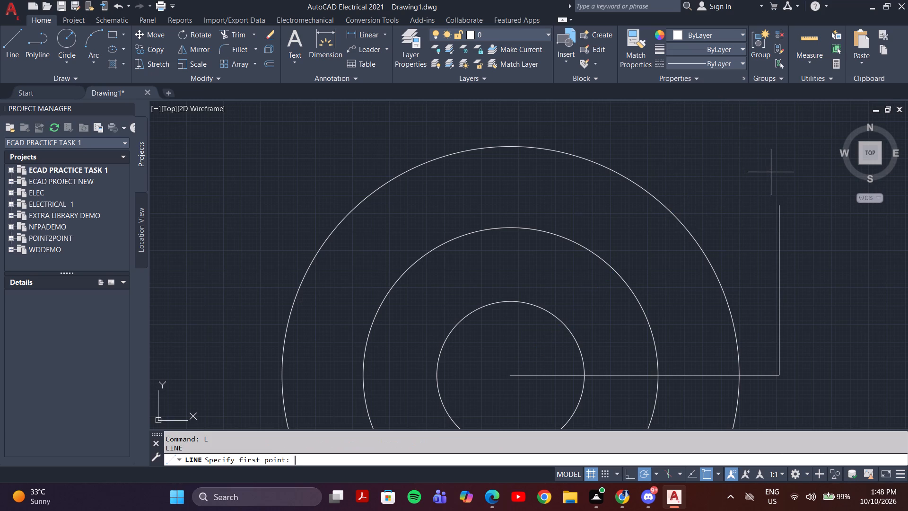
scroll(511, 374, "up", 2)
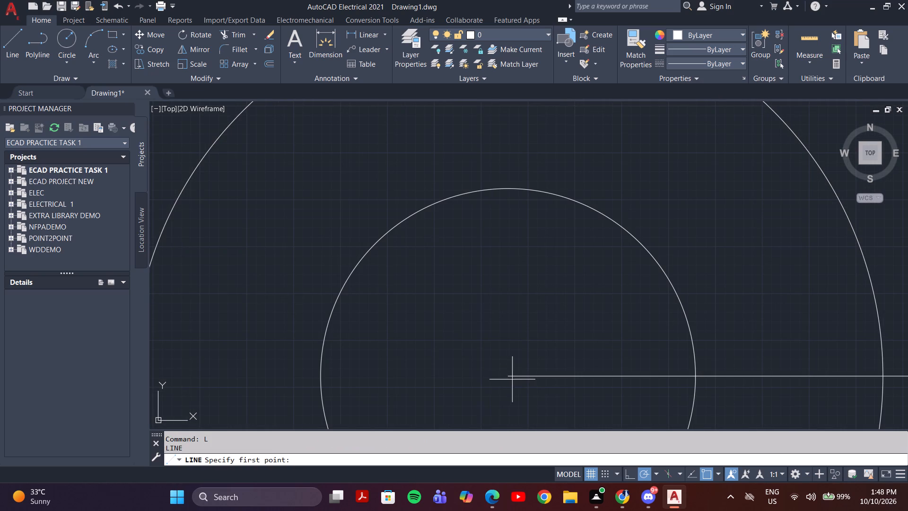
left_click(505, 375)
middle_click_drag(269, 131, 304, 213)
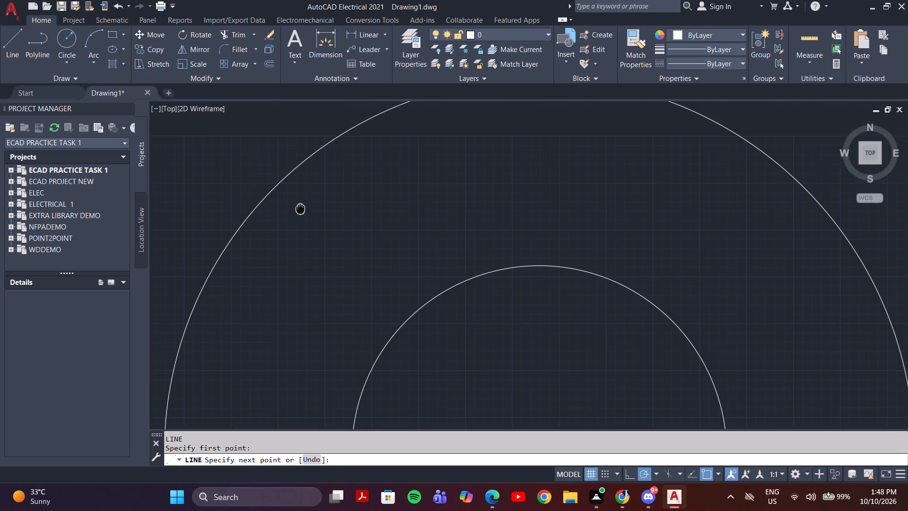
middle_click_drag(304, 213, 304, 215)
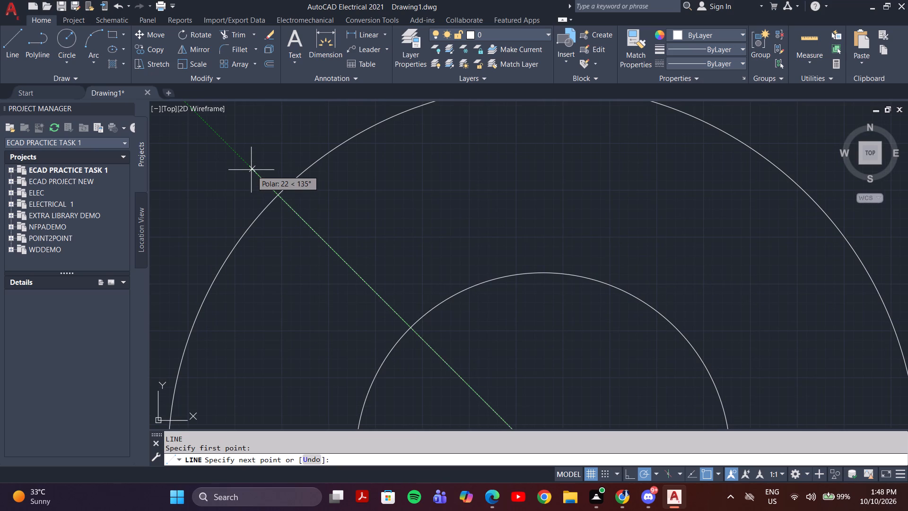
left_click(247, 165)
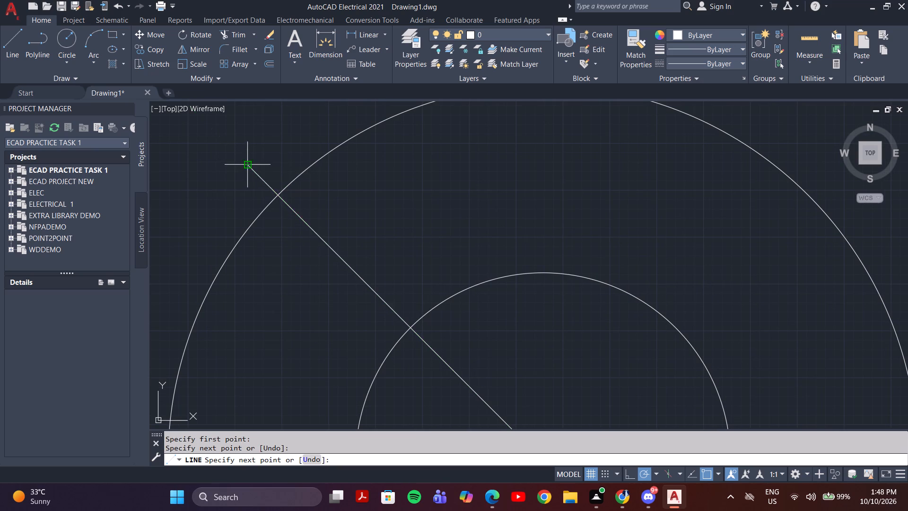
key("Escape")
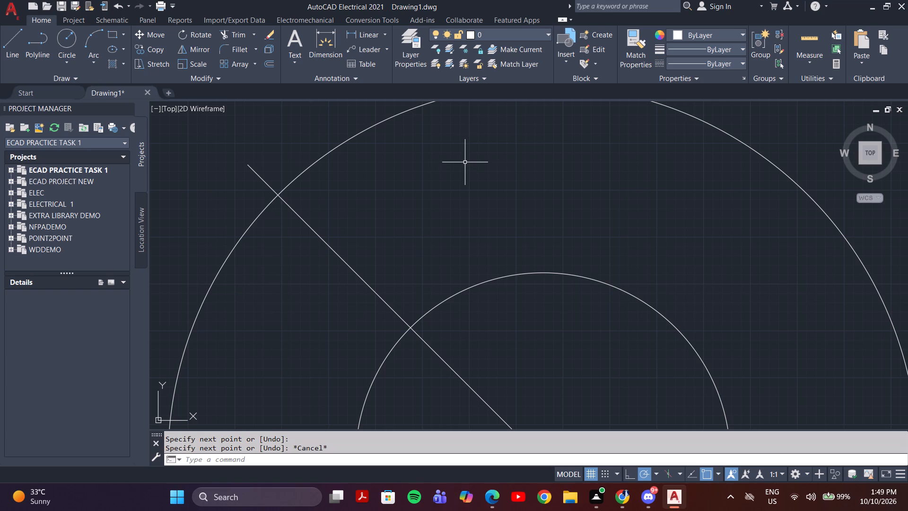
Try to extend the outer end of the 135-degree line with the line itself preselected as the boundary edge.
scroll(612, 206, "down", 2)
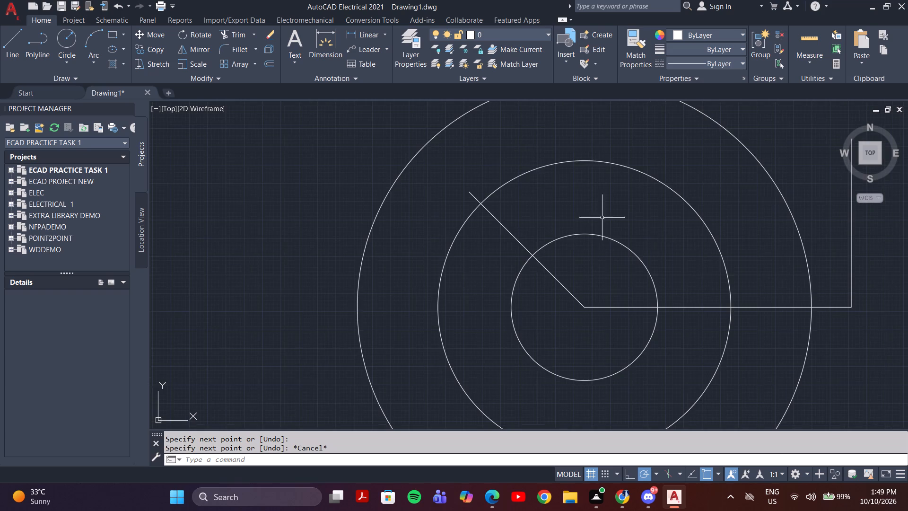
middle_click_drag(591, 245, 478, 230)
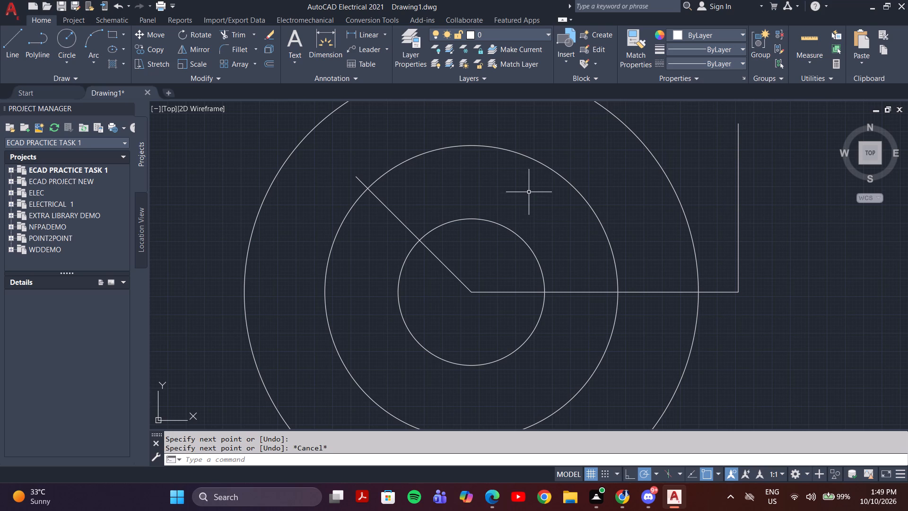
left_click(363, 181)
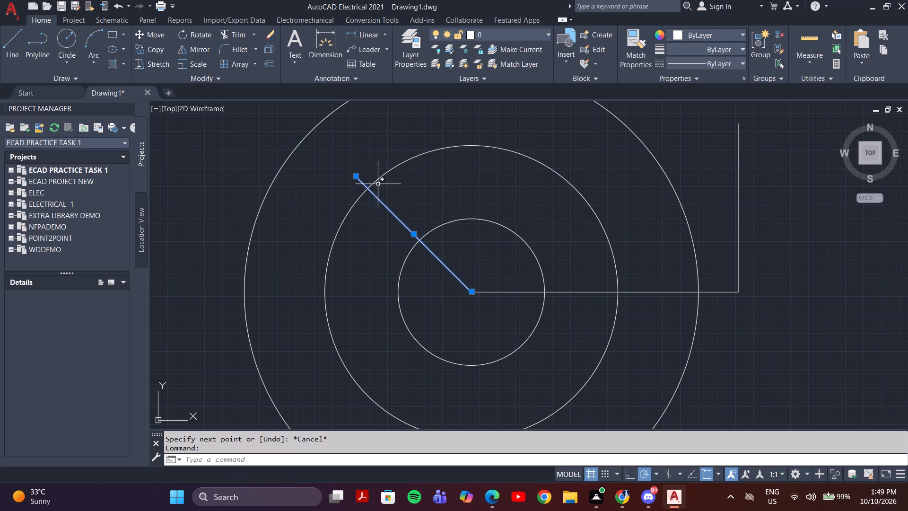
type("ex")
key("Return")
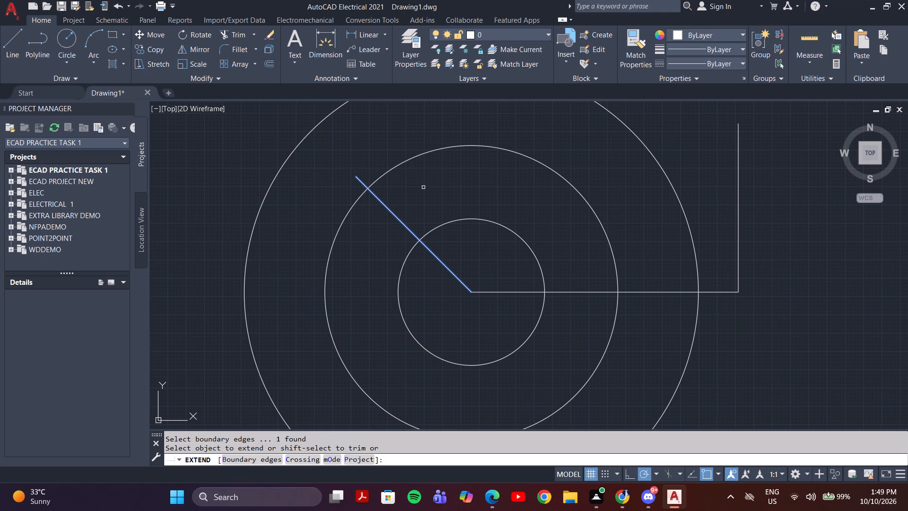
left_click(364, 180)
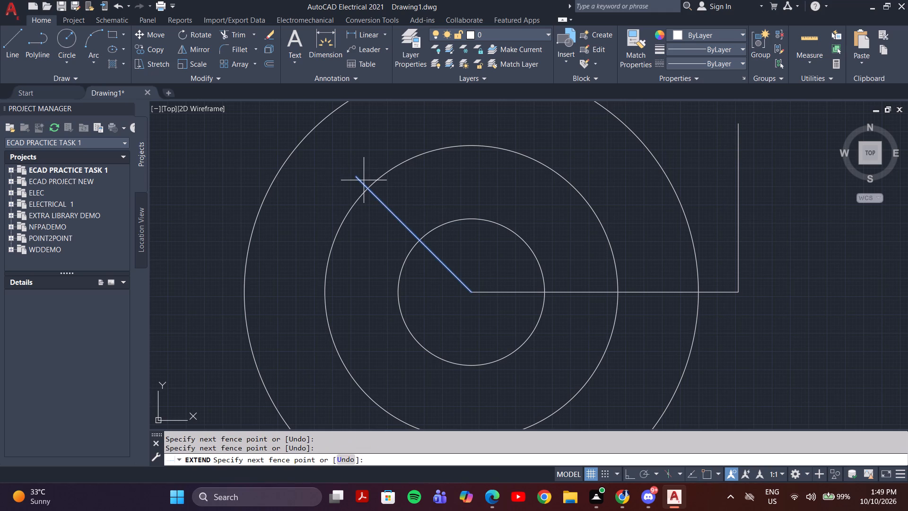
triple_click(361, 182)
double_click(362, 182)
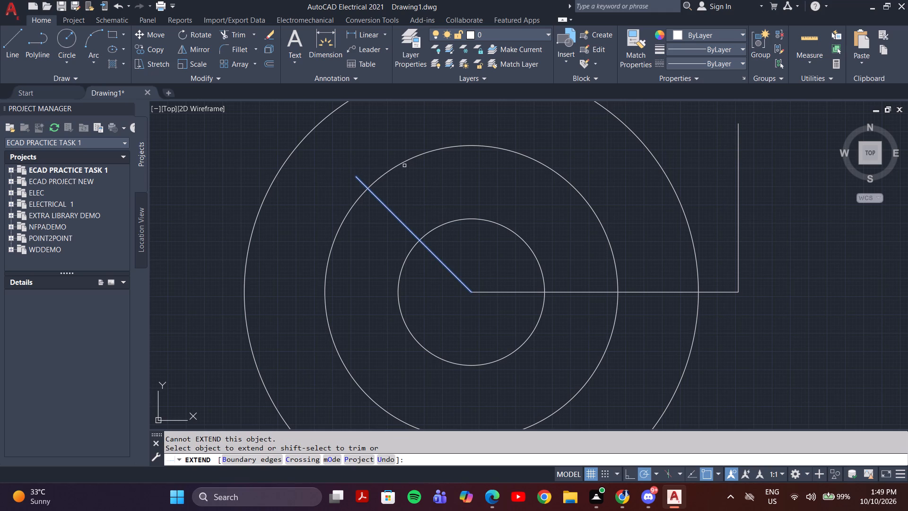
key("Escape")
Extend the 135-degree line's outer end to the outermost circle.
key("e")
key("x")
key("Return")
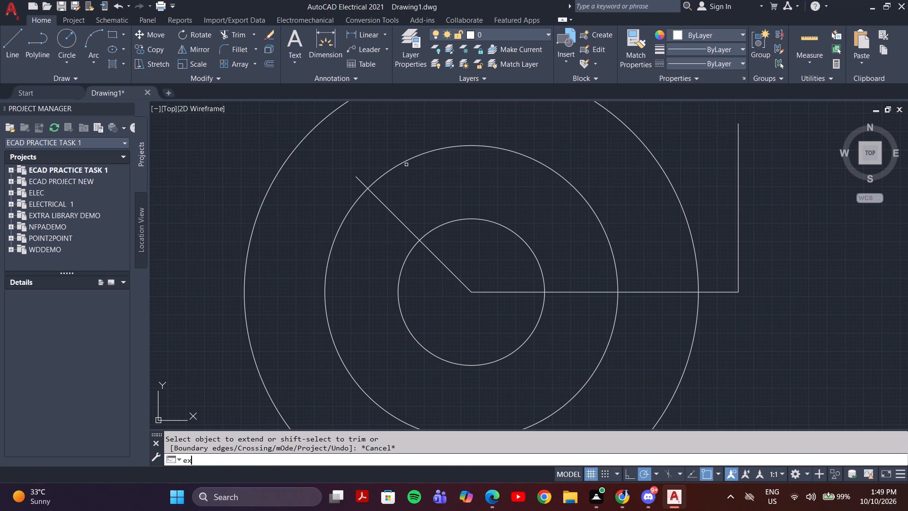
left_click(363, 182)
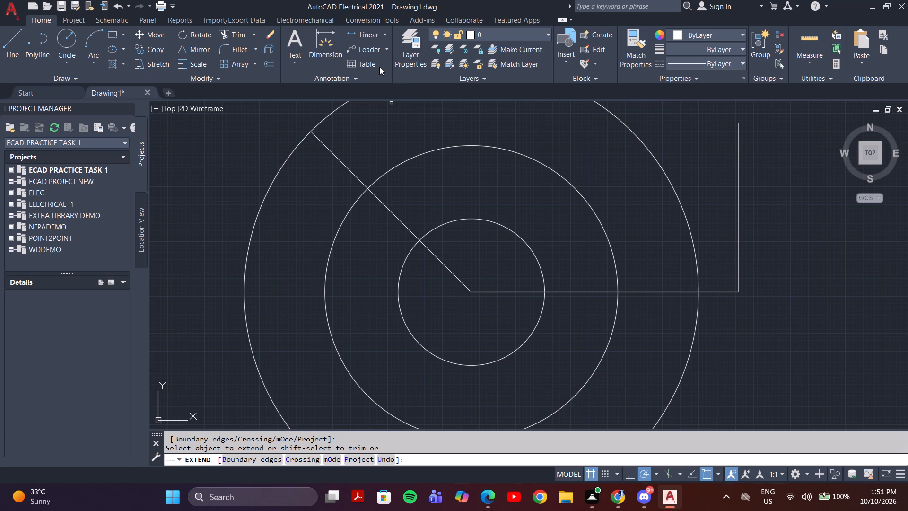
scroll(393, 336, "down", 1)
middle_click_drag(413, 317, 378, 337)
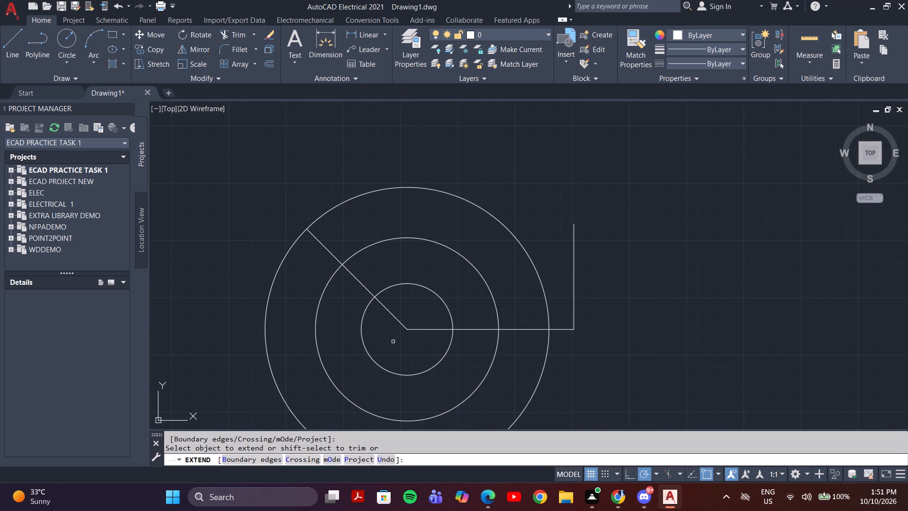
key("Escape")
key("Escape")
key("Escape")
key("Escape")
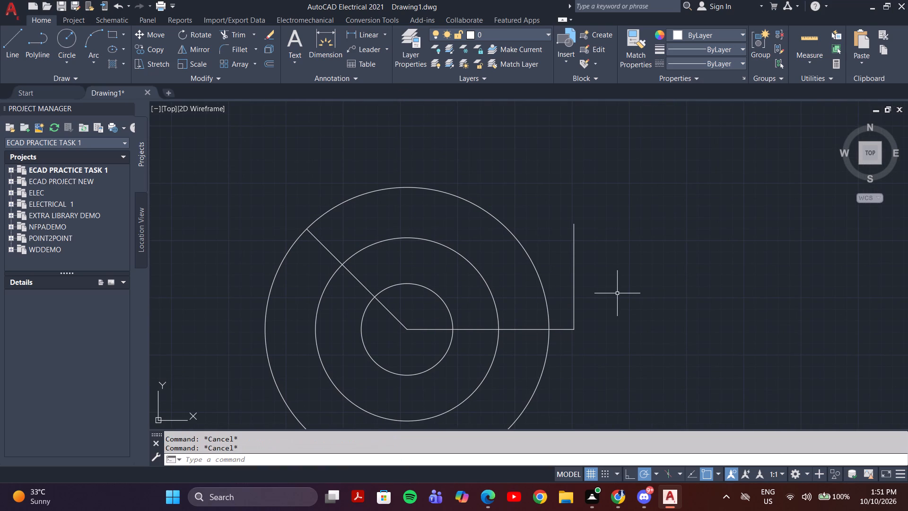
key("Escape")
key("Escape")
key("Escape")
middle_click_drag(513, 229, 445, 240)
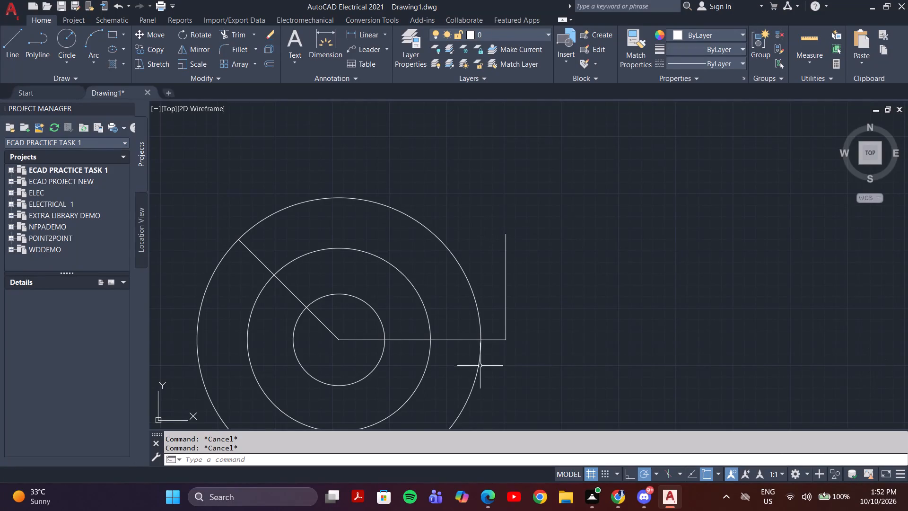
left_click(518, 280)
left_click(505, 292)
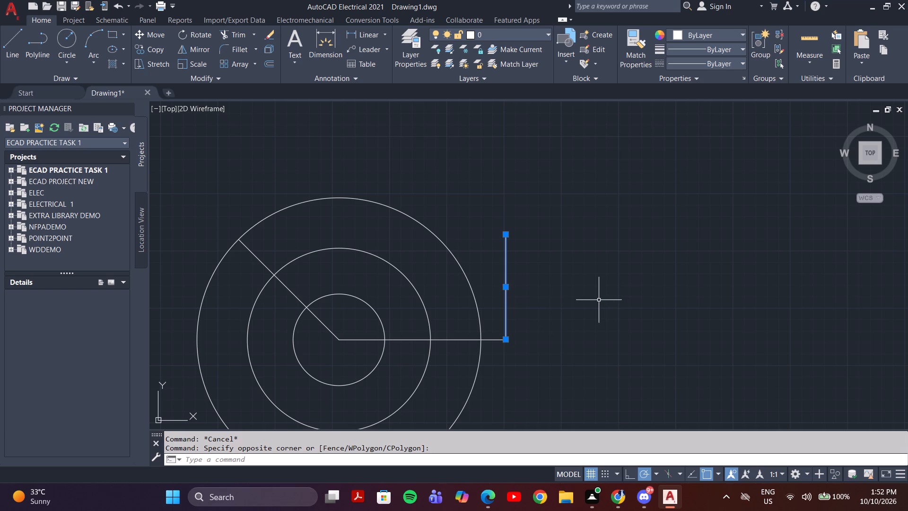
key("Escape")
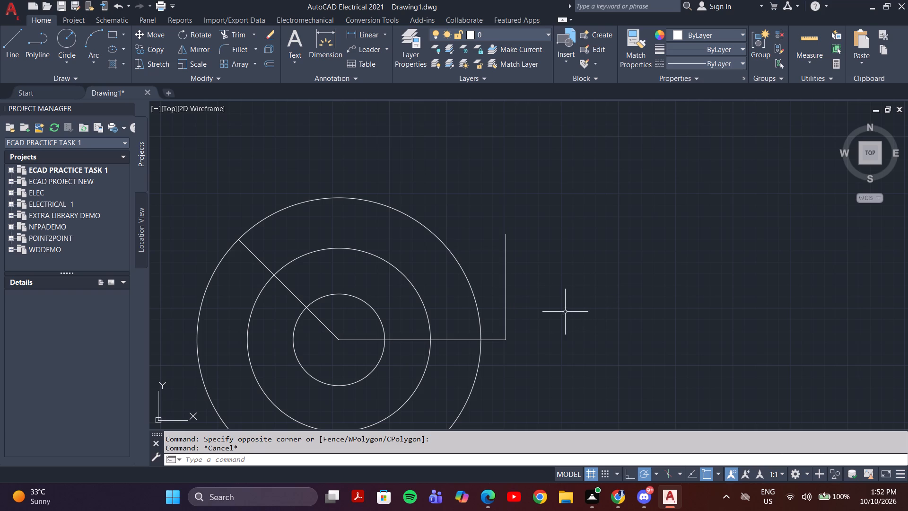
Trim away the vertical line and the part of the horizontal line that overhangs the outermost circle.
type("tr")
key("Return")
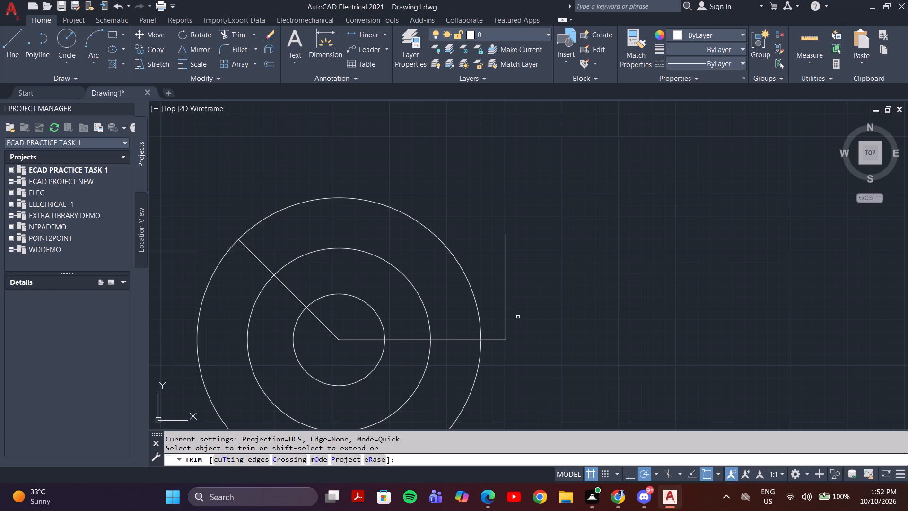
left_click(518, 311)
left_click(490, 353)
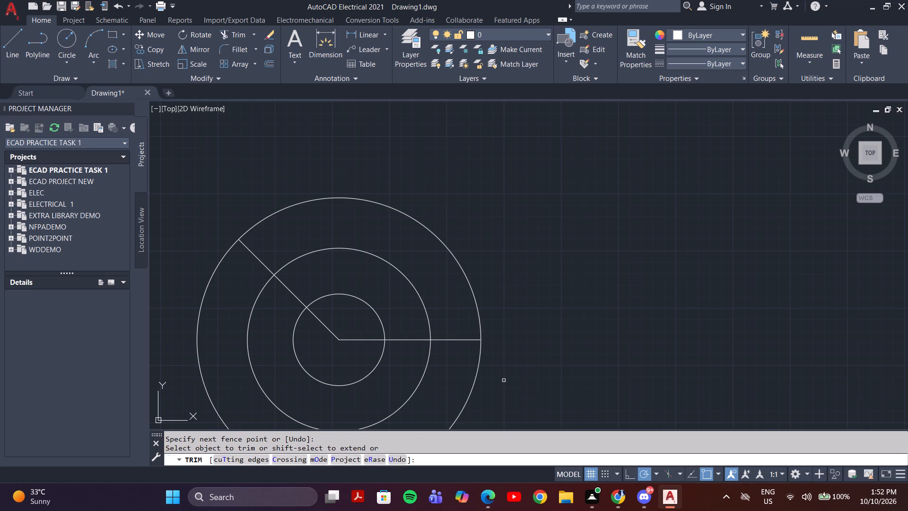
key("Escape")
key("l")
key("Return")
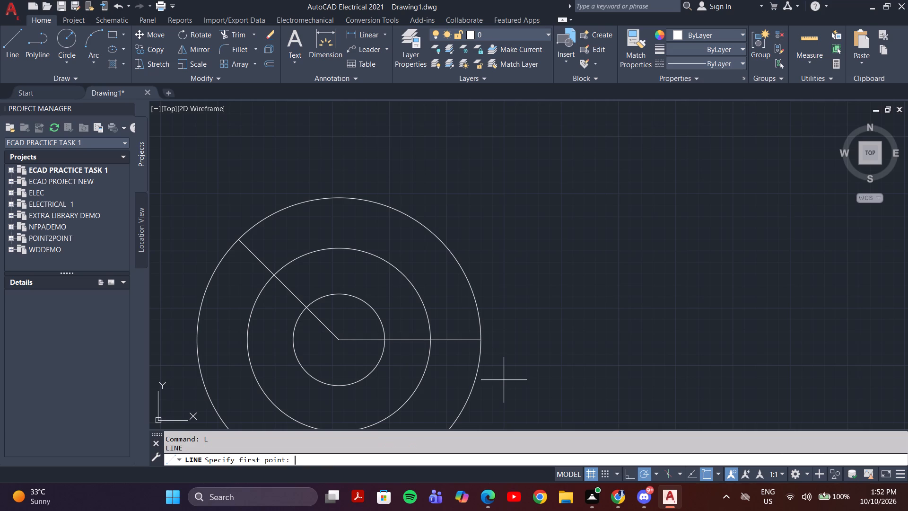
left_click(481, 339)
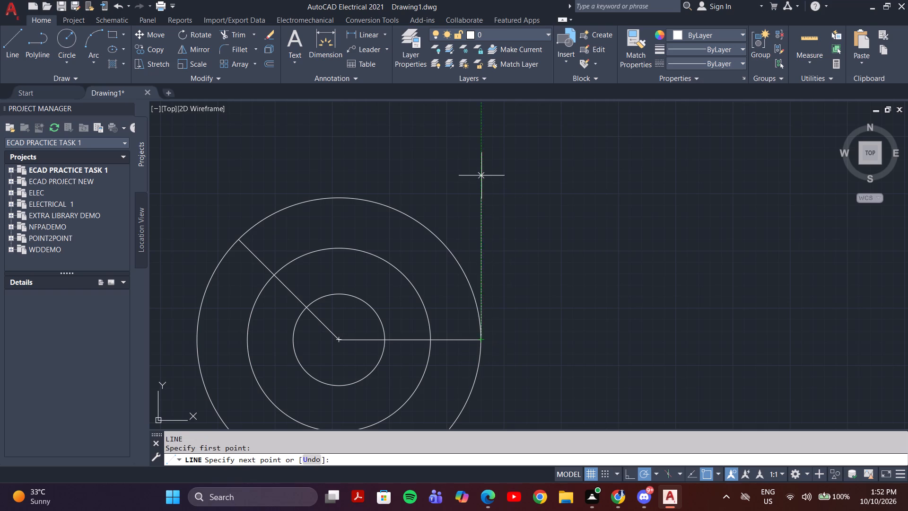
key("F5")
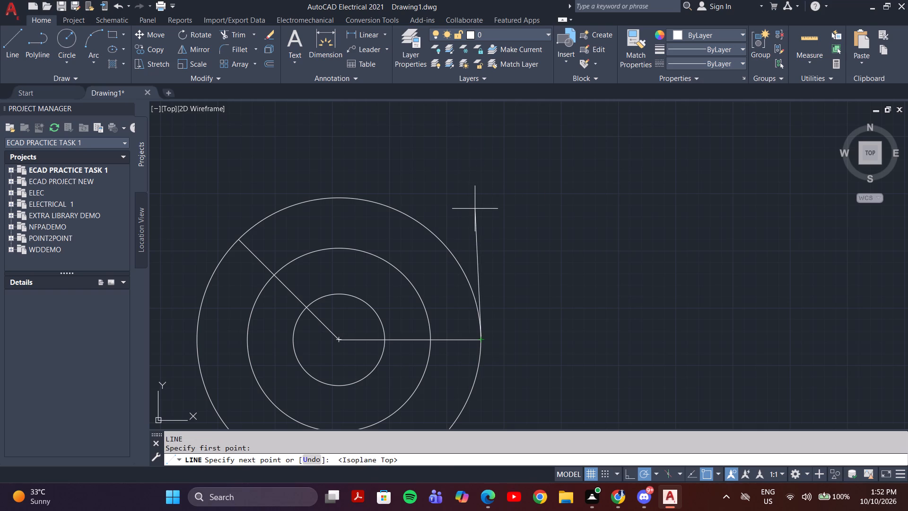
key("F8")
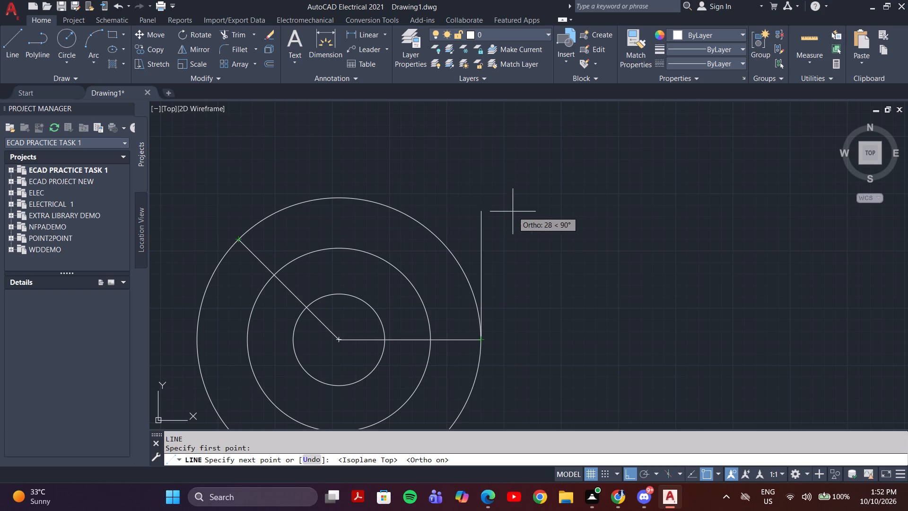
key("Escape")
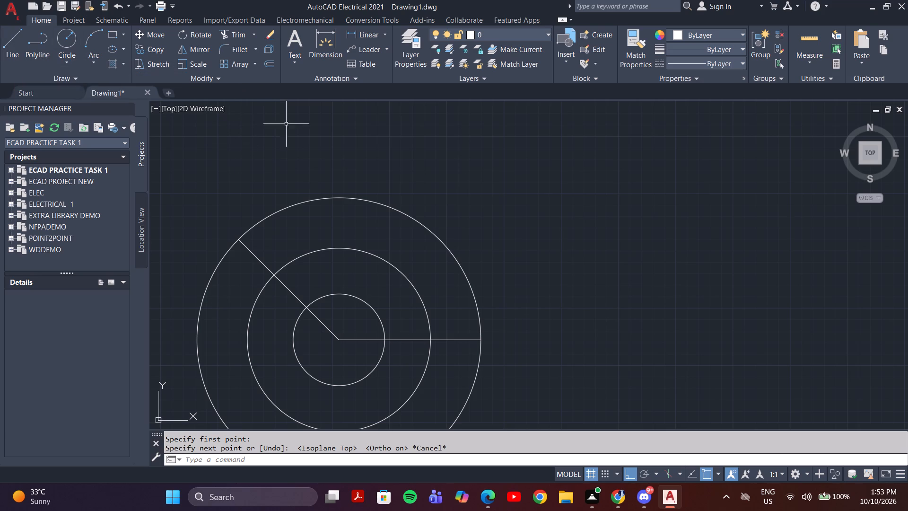
Erase the 135-degree line and the horizontal line, both starting at the common centre of the circles.
left_click(300, 290)
left_click(290, 294)
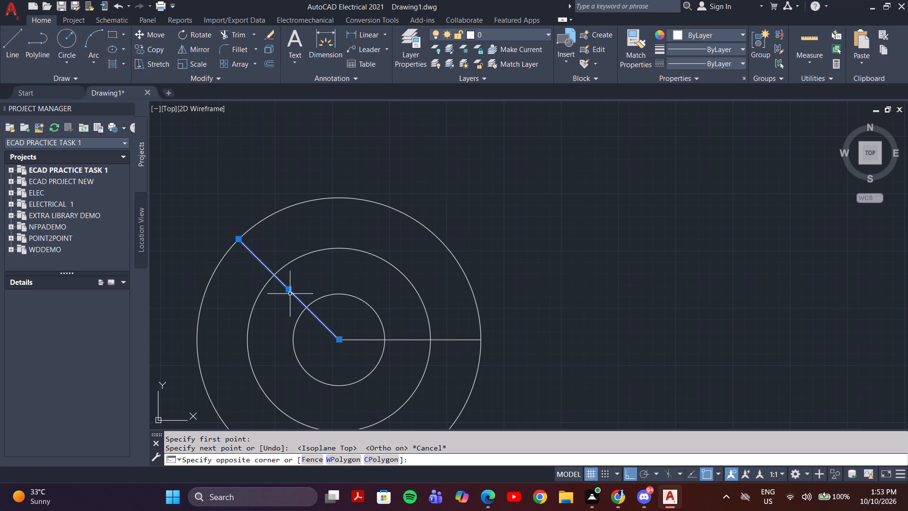
left_click(472, 346)
double_click(454, 328)
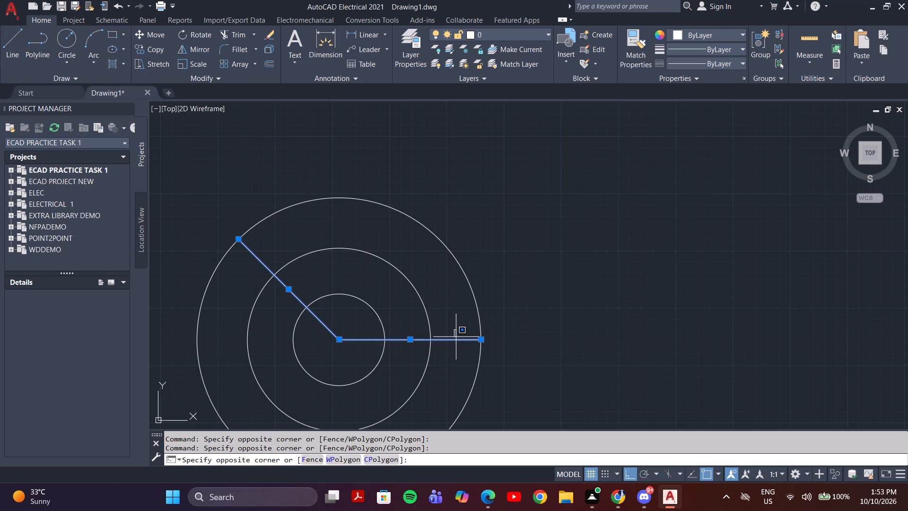
left_click(451, 327)
key("Delete")
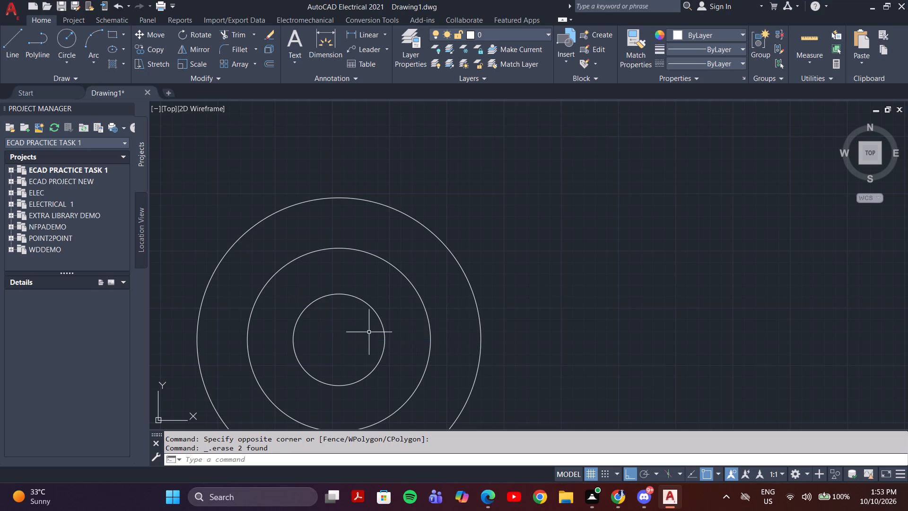
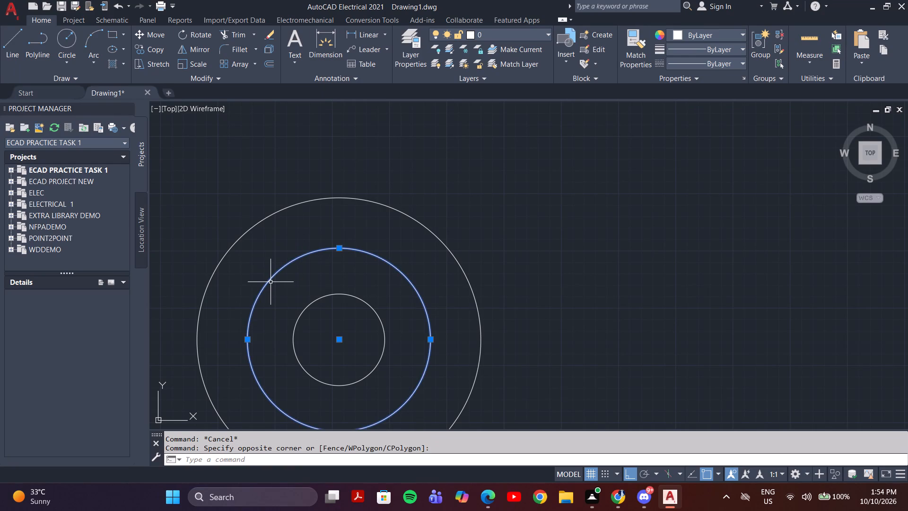
Erase the 40 mm circle between the outer and inner circles.
key("Delete")
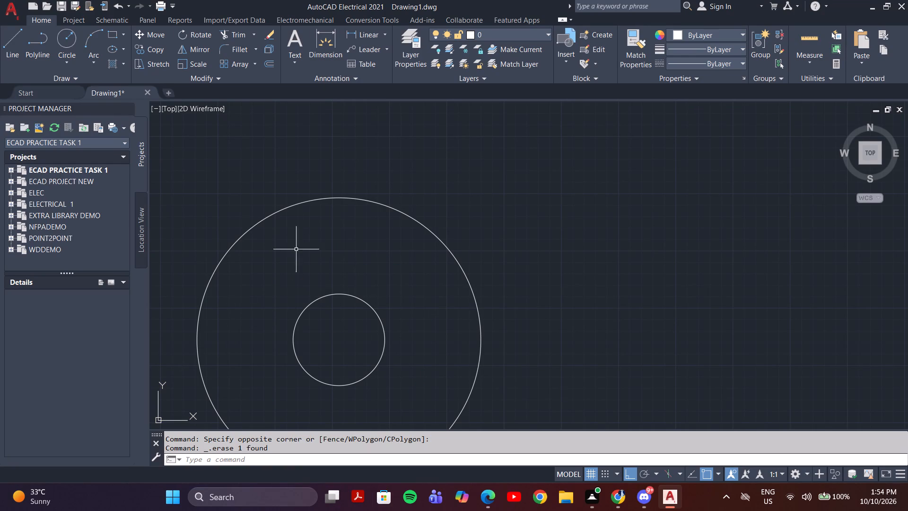
Draw a vertical line about 39 mm long upward from the common centre of the circles.
left_click(5, 36)
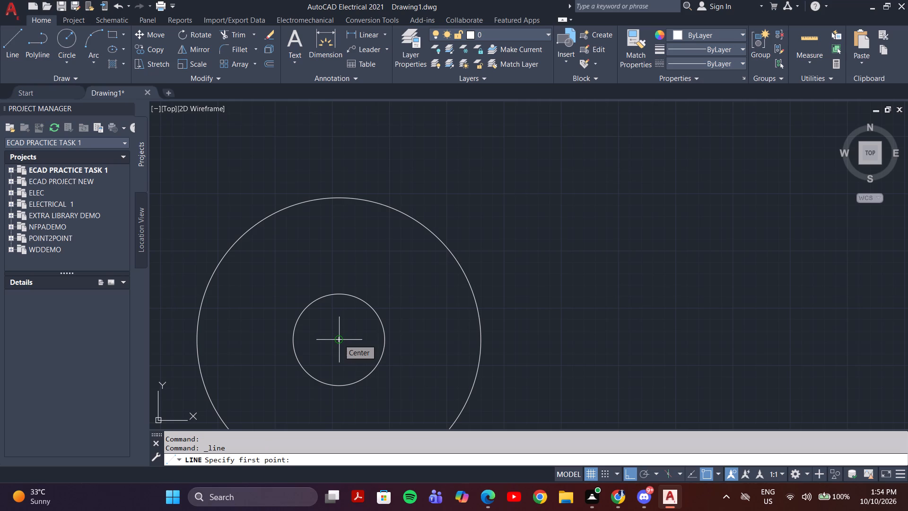
left_click(339, 339)
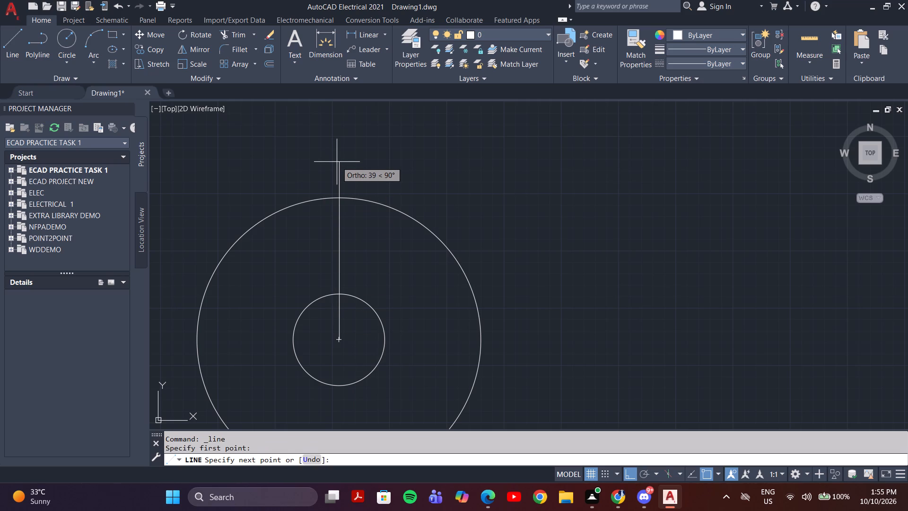
left_click(337, 162)
key("Escape")
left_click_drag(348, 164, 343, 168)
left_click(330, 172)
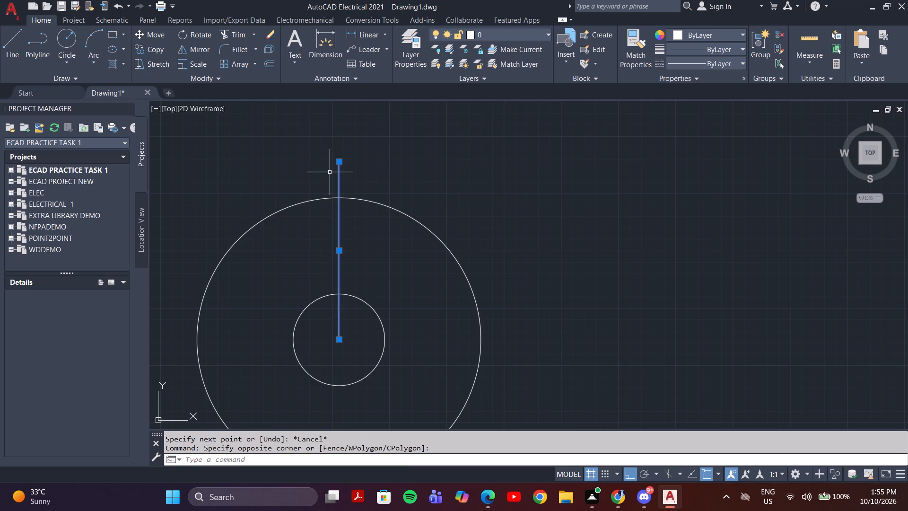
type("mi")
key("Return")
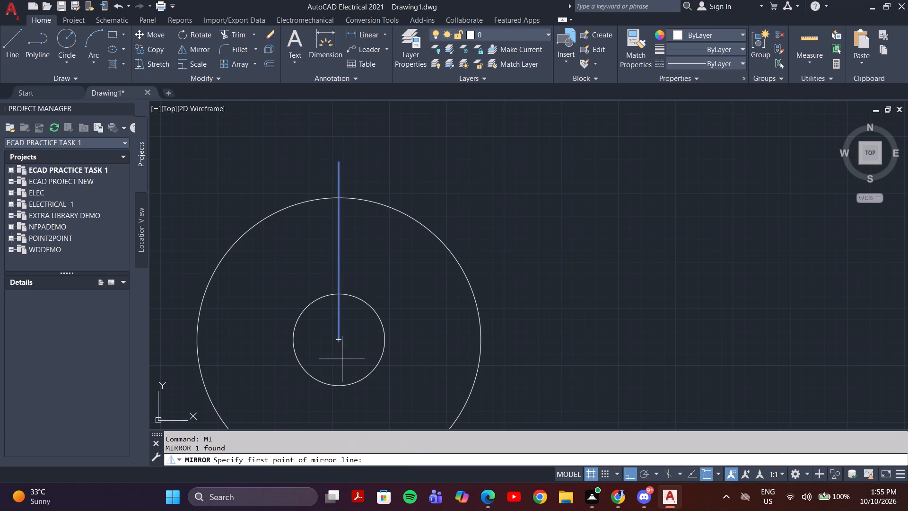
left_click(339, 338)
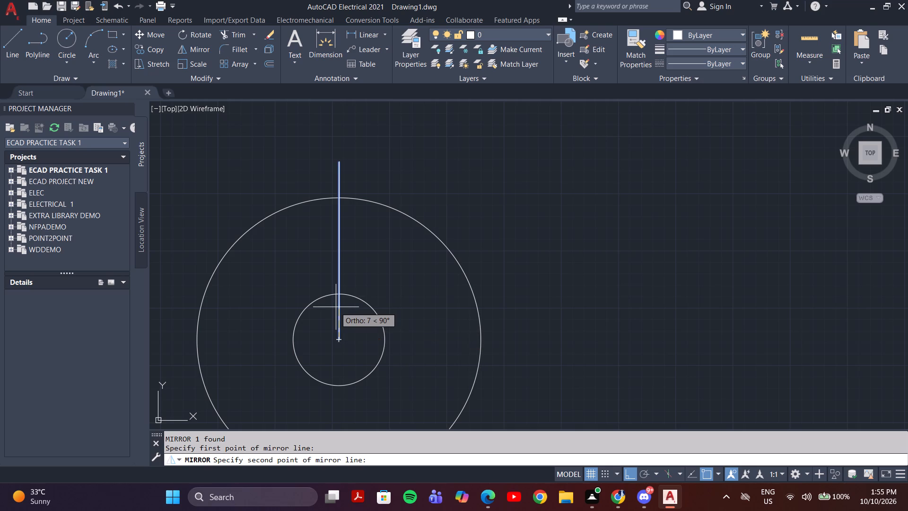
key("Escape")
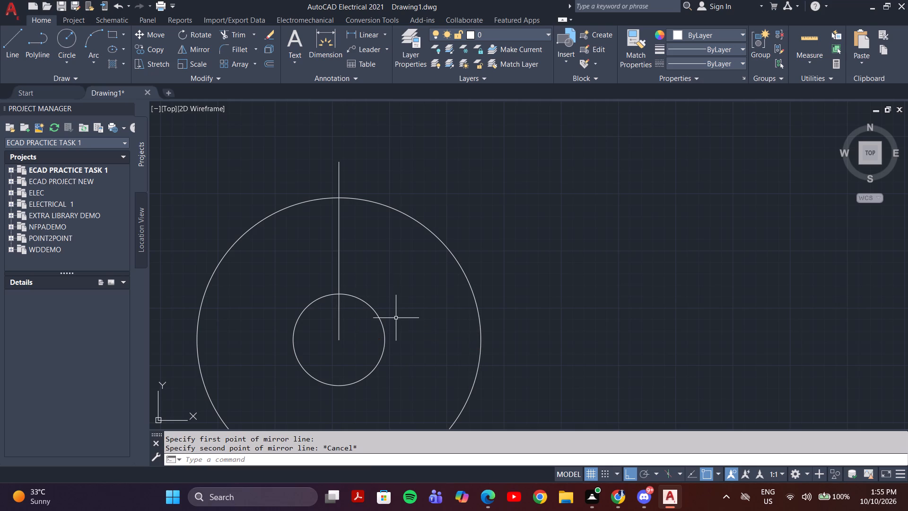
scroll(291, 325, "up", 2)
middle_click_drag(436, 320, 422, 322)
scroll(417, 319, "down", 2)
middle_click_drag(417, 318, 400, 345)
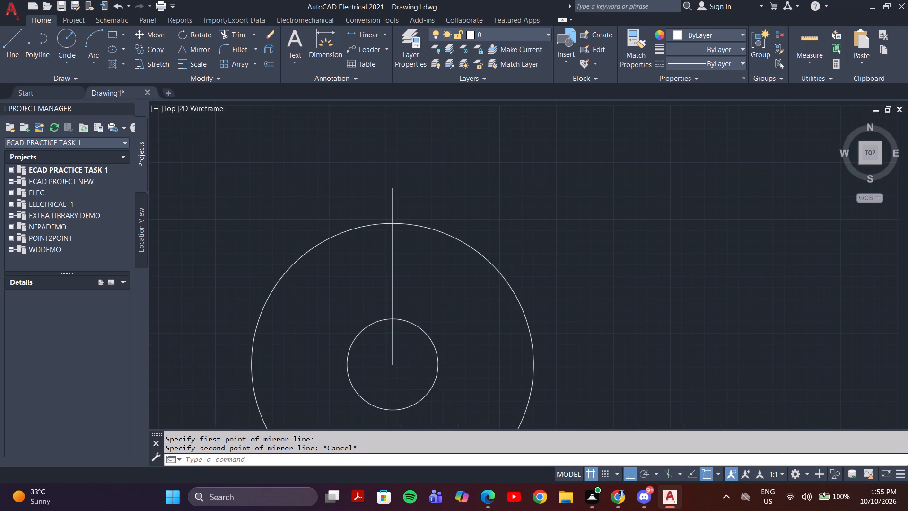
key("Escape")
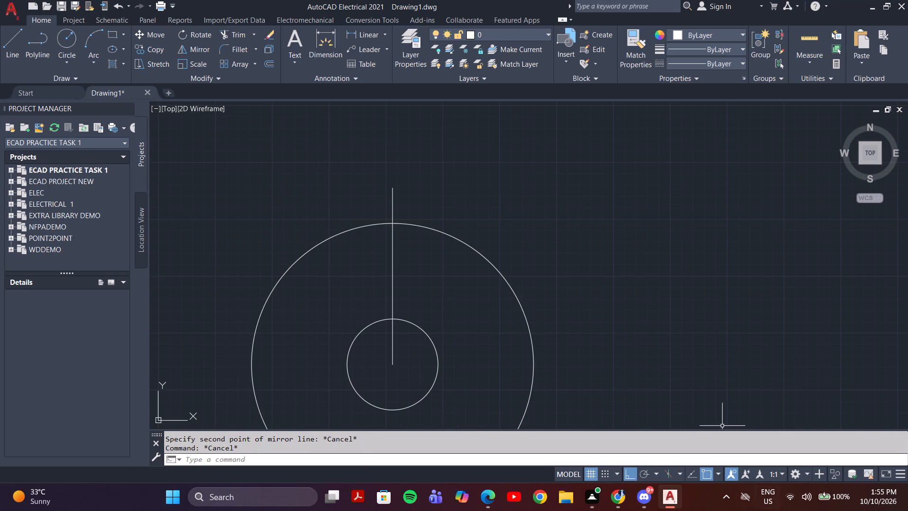
With polar tracking on, draw a line about 16 mm long at 135 degrees from the common centre of the circles.
left_click(645, 472)
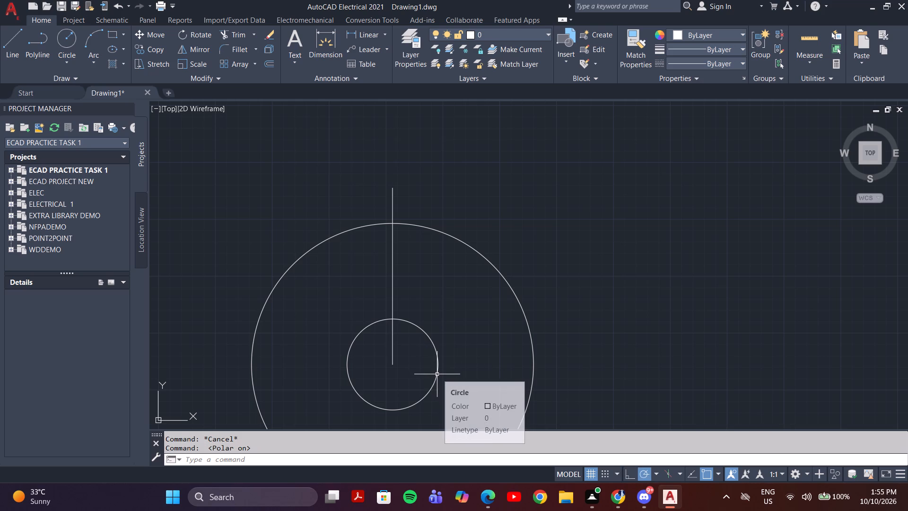
key("Escape")
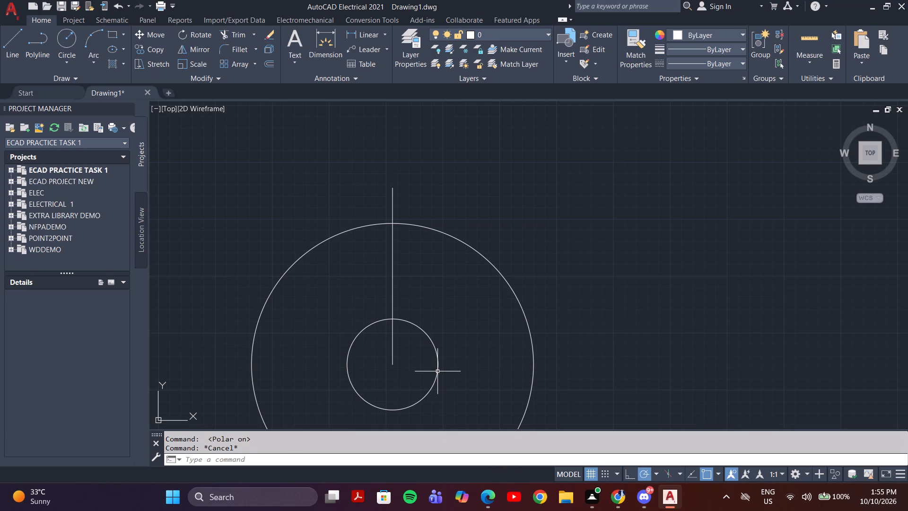
key("Escape")
key("Escape")
key("Escape")
key("Escape")
key("l")
key("Return")
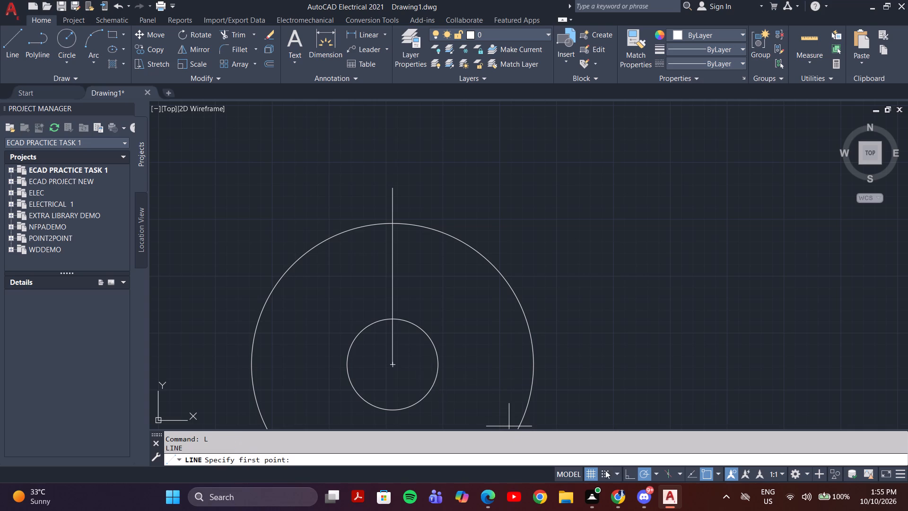
double_click(656, 474)
scroll(393, 364, "up", 6)
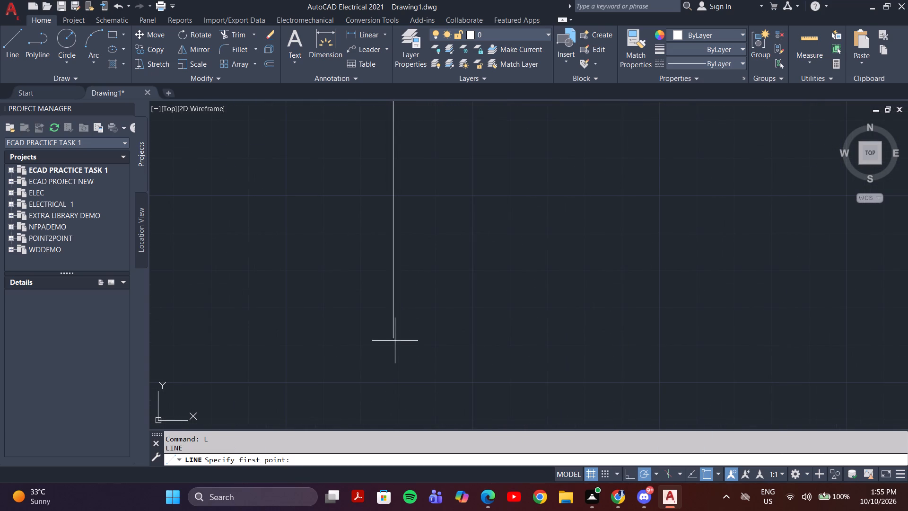
left_click(393, 338)
middle_click_drag(297, 250, 459, 463)
scroll(397, 352, "down", 3)
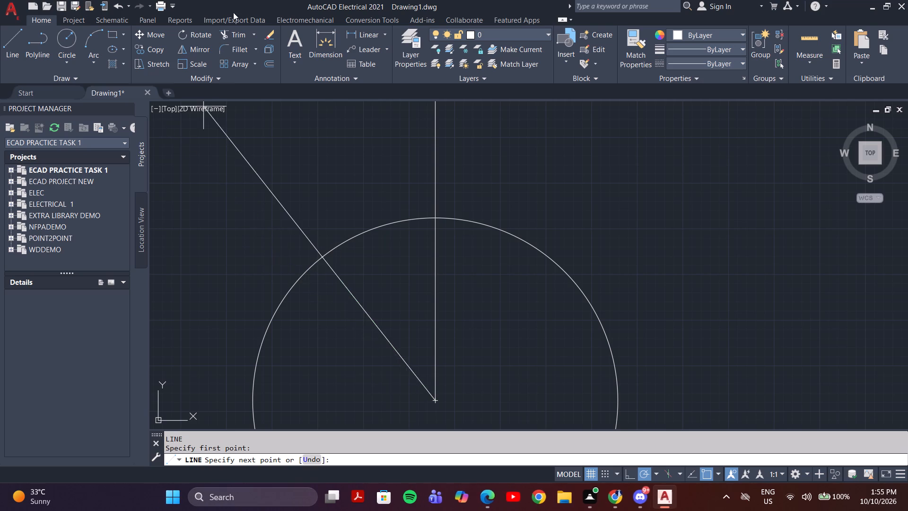
left_click(224, 189)
key("Escape")
scroll(314, 238, "down", 3)
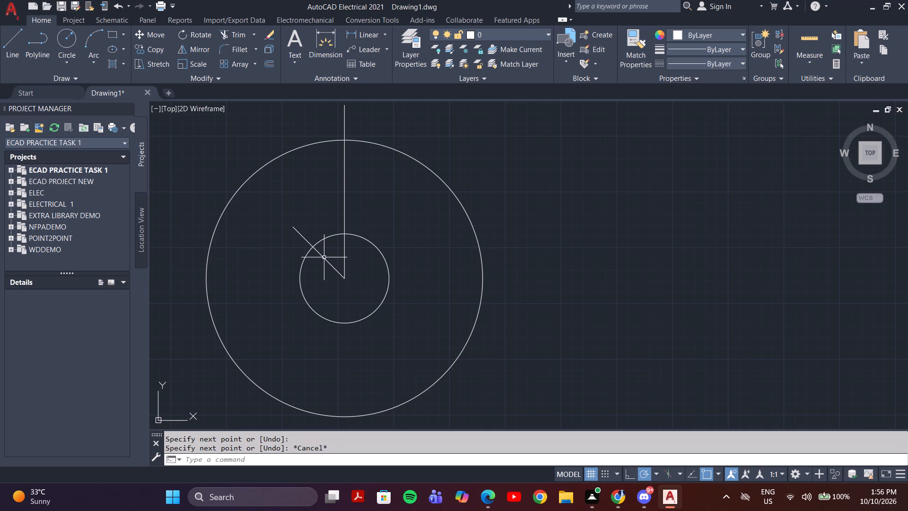
Mirror the 135-degree line about an axis from the centre tilted slightly clockwise from vertical, keeping the source line.
left_click(324, 257)
type("mi")
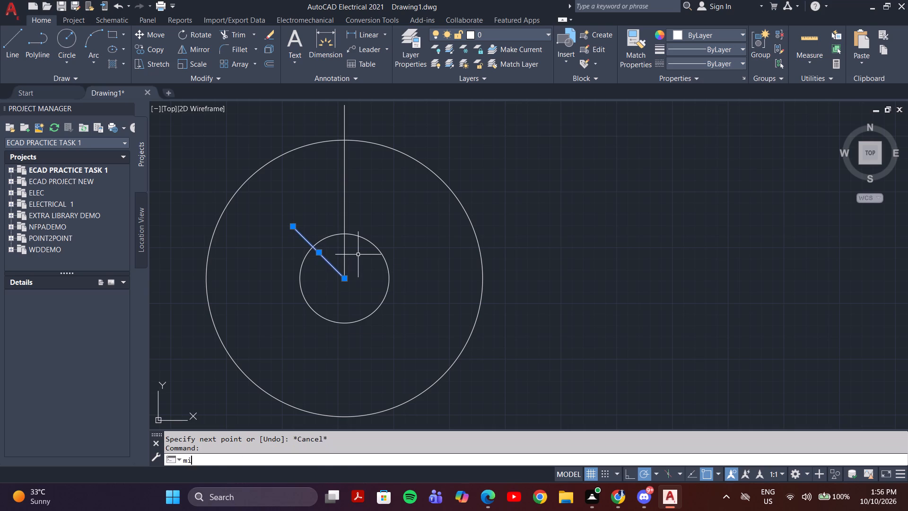
key("Return")
scroll(345, 274, "up", 1)
left_click(344, 279)
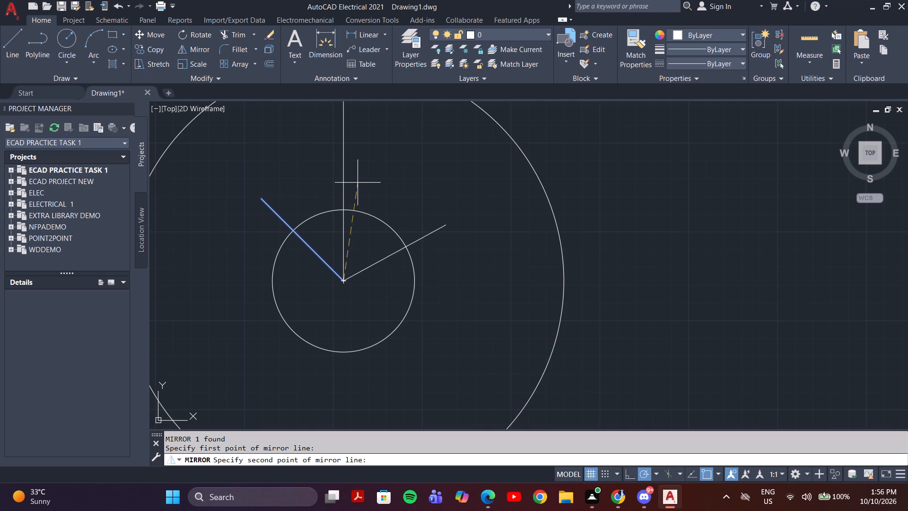
left_click(372, 186)
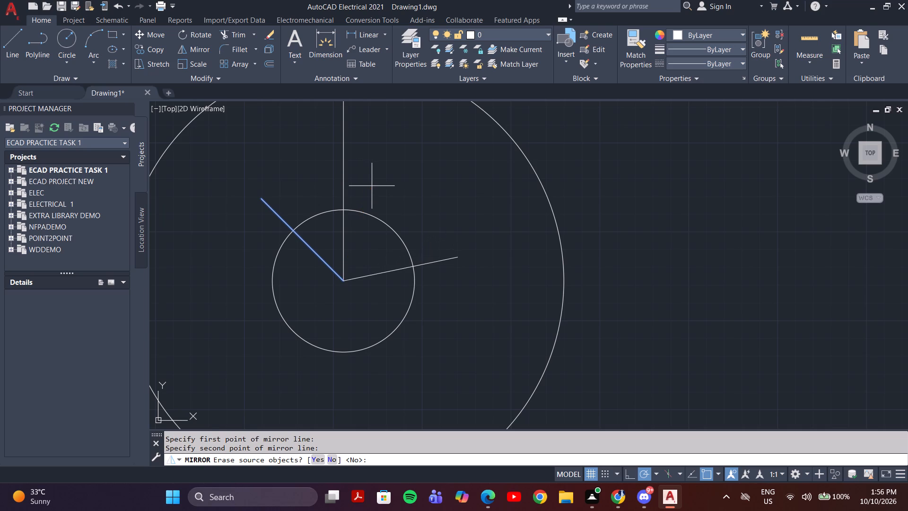
key("Return")
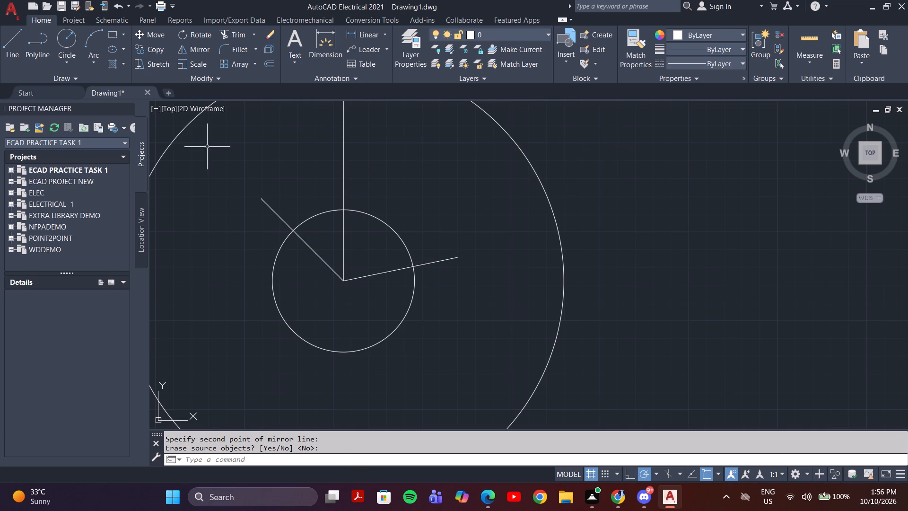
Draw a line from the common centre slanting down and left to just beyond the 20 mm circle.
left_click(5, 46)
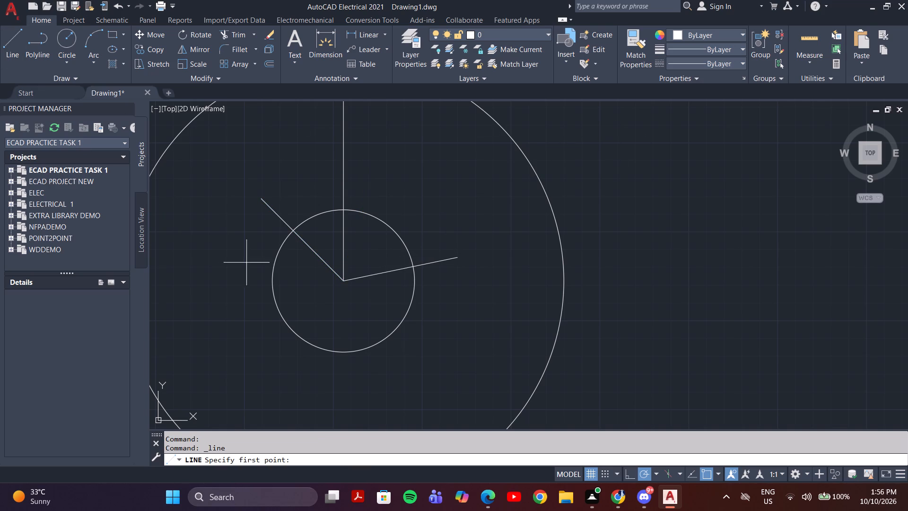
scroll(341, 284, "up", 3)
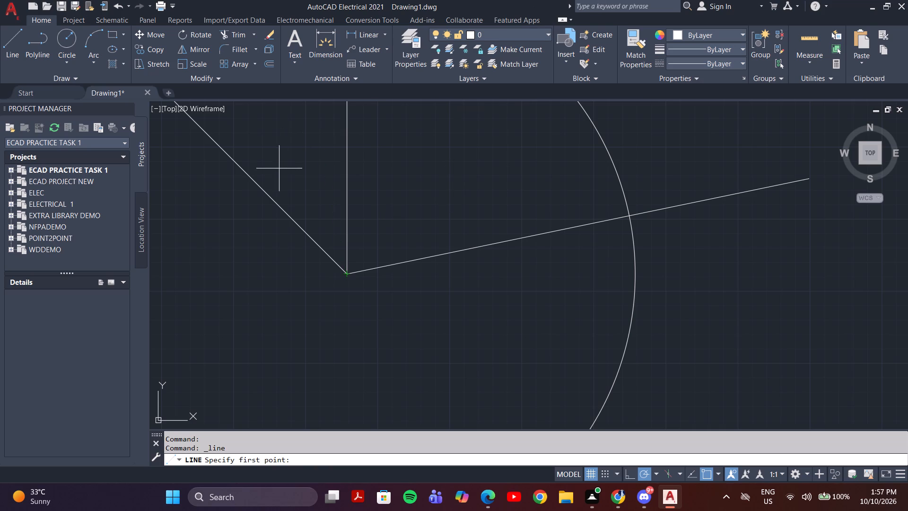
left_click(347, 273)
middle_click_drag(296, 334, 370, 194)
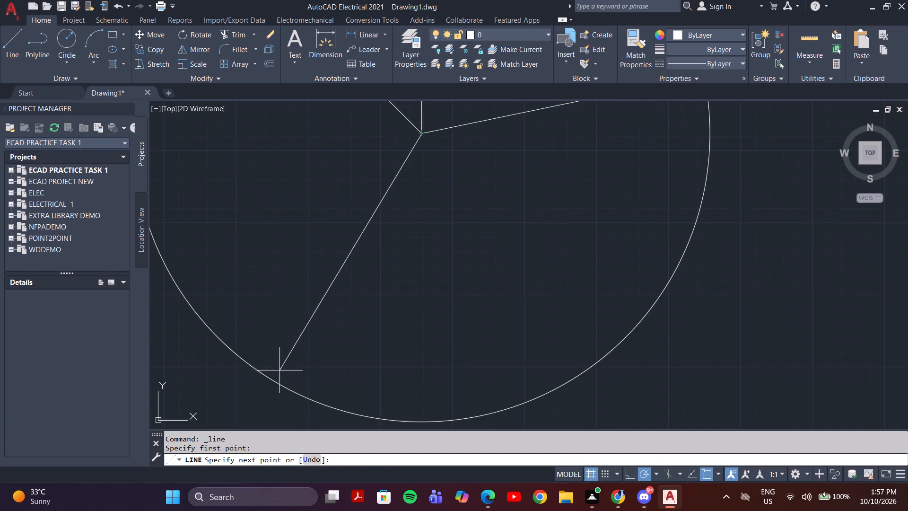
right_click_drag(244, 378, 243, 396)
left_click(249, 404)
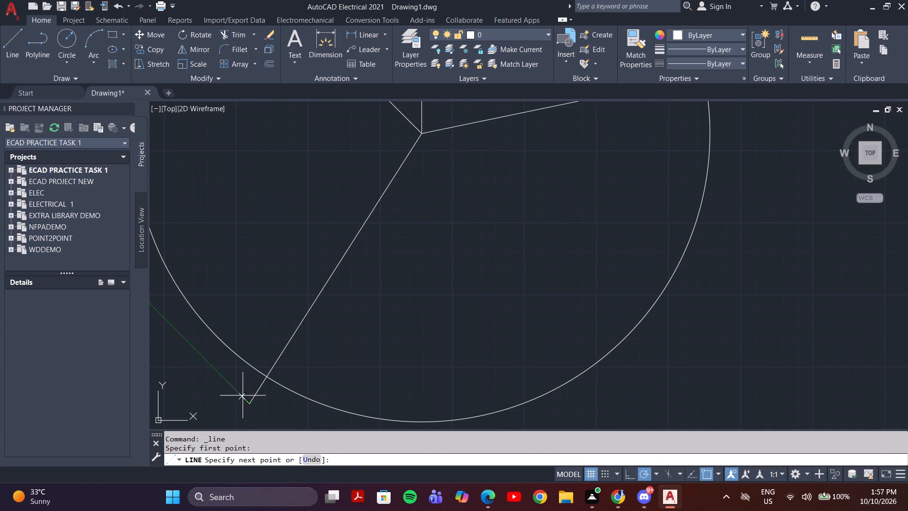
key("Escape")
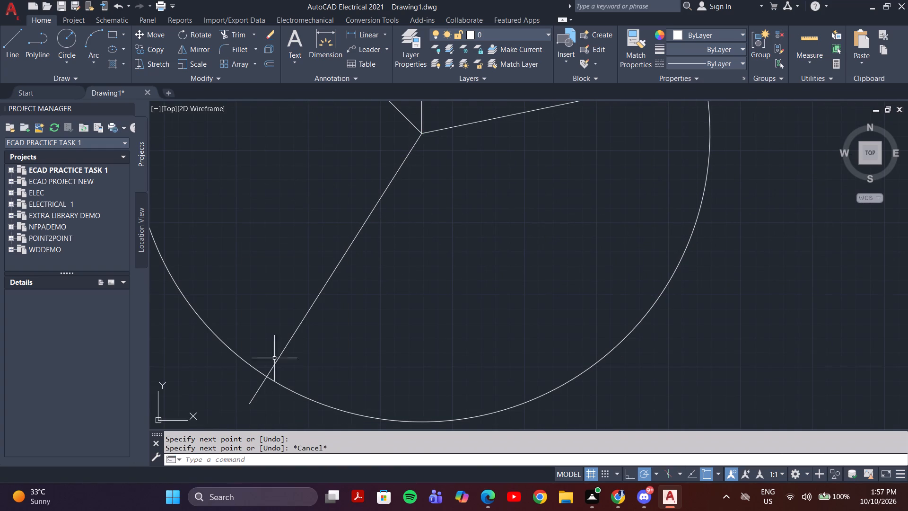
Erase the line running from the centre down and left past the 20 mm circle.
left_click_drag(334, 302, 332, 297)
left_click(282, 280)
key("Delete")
Draw connected lines from the centre to near the 20 mm circle's bottom, then to that circle's intersection with the mirrored line.
key("l")
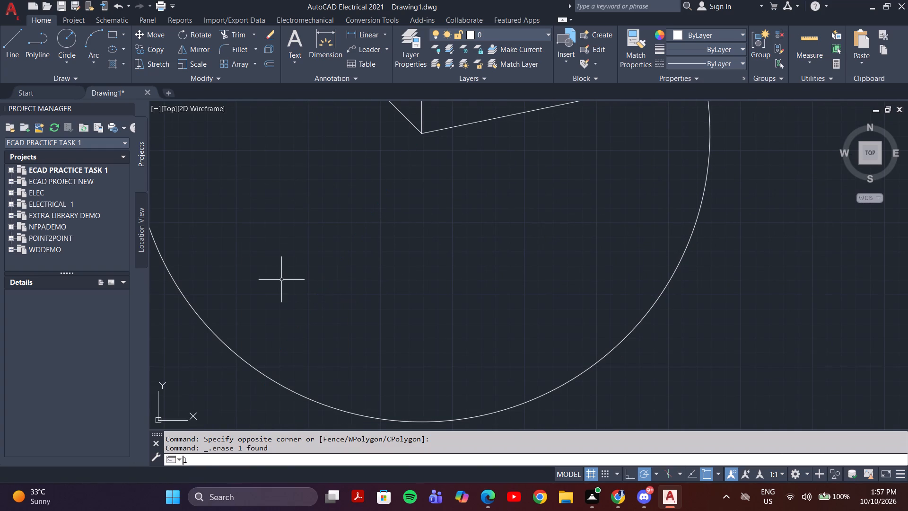
key("Return")
middle_click_drag(369, 189, 343, 294)
scroll(385, 241, "up", 1)
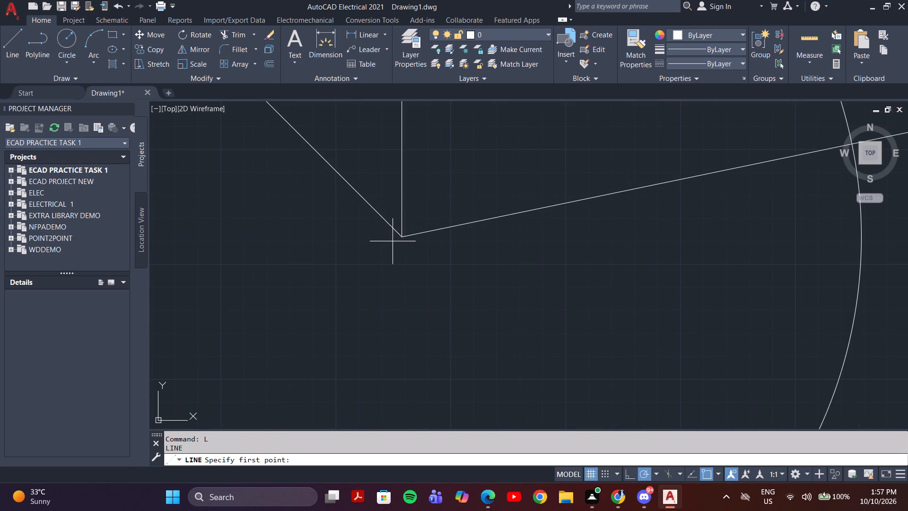
left_click(401, 237)
middle_click_drag(330, 335, 353, 200)
scroll(352, 221, "down", 2)
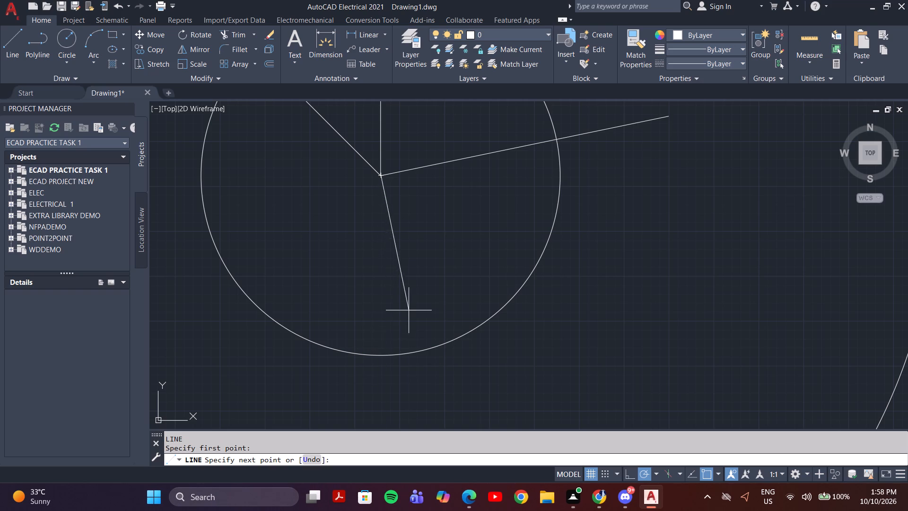
scroll(371, 328, "down", 1)
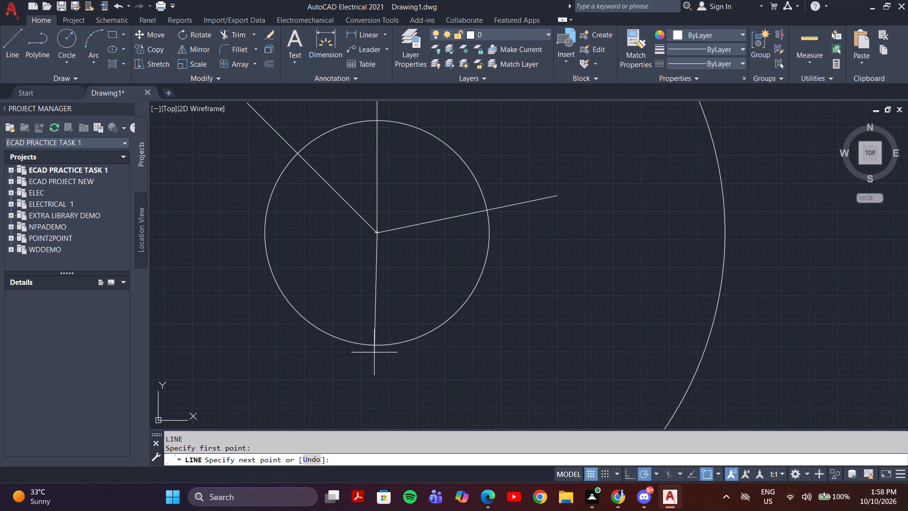
left_click(374, 345)
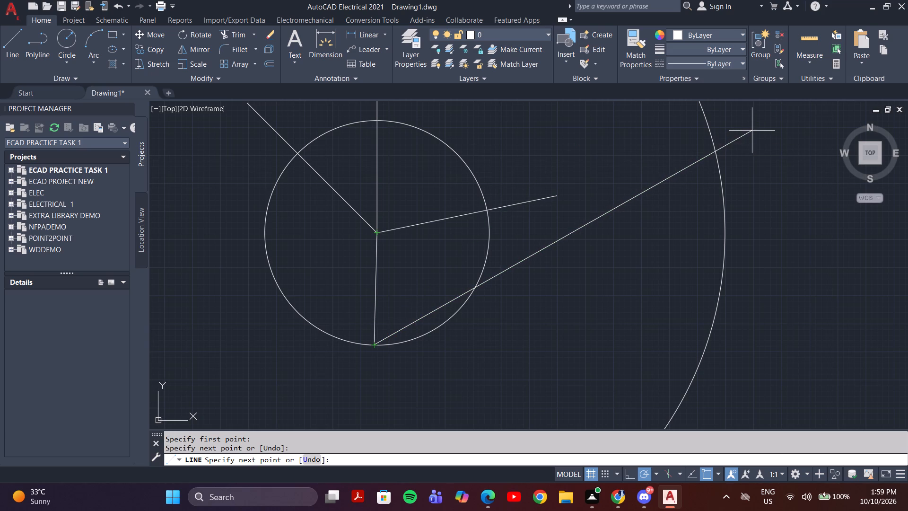
left_click(487, 210)
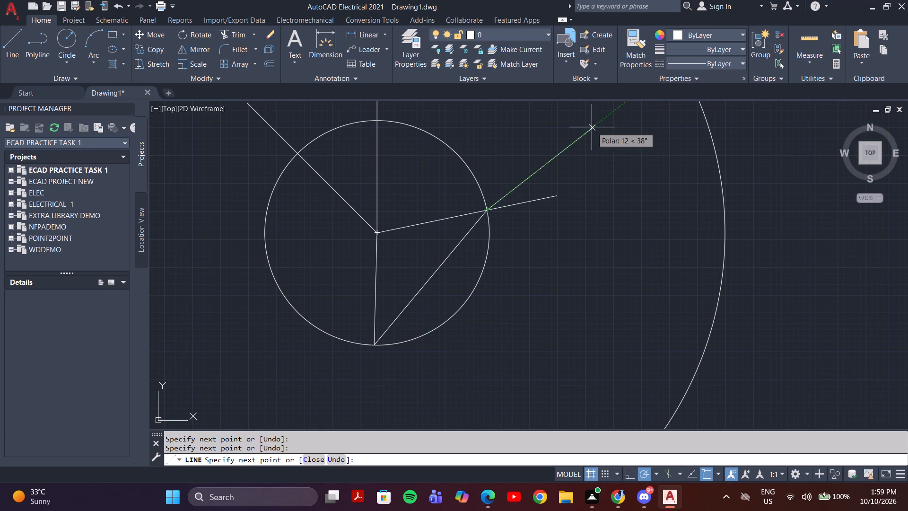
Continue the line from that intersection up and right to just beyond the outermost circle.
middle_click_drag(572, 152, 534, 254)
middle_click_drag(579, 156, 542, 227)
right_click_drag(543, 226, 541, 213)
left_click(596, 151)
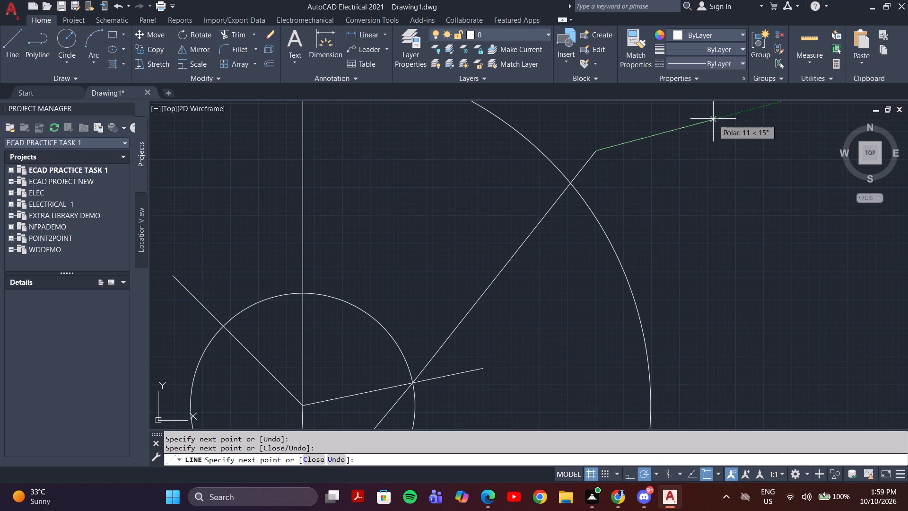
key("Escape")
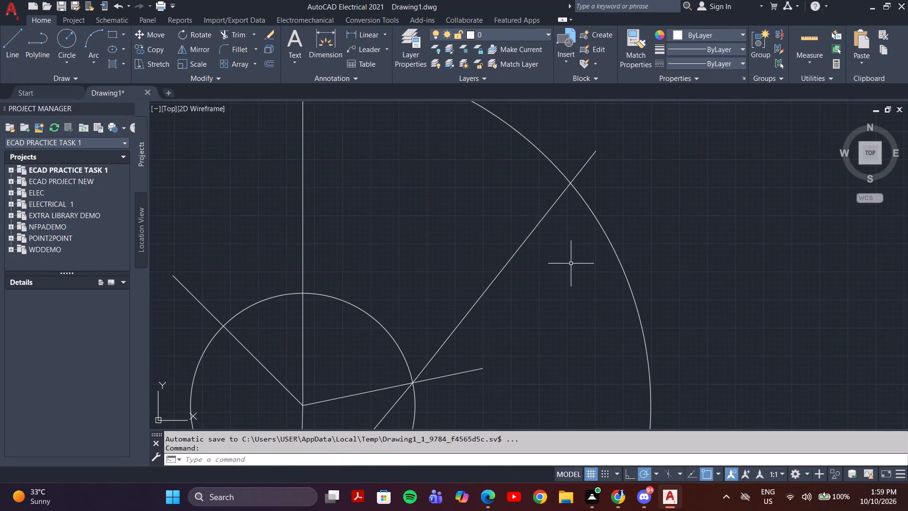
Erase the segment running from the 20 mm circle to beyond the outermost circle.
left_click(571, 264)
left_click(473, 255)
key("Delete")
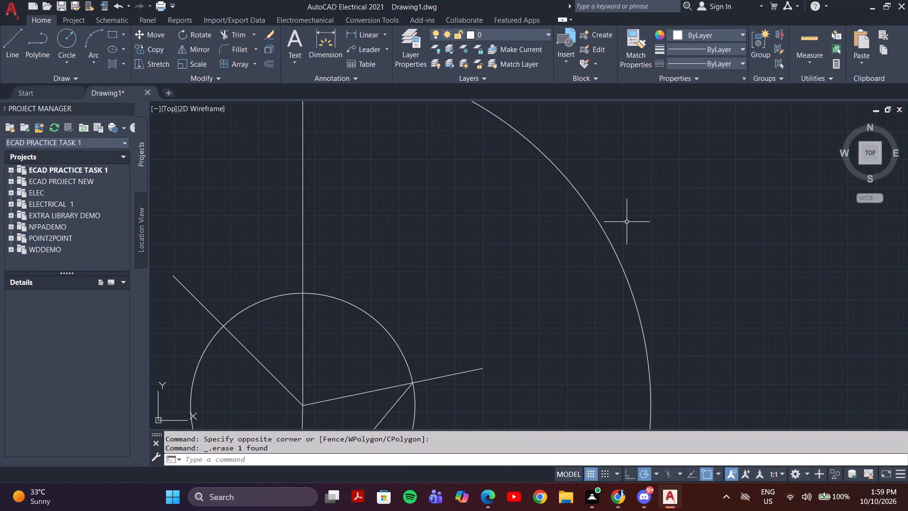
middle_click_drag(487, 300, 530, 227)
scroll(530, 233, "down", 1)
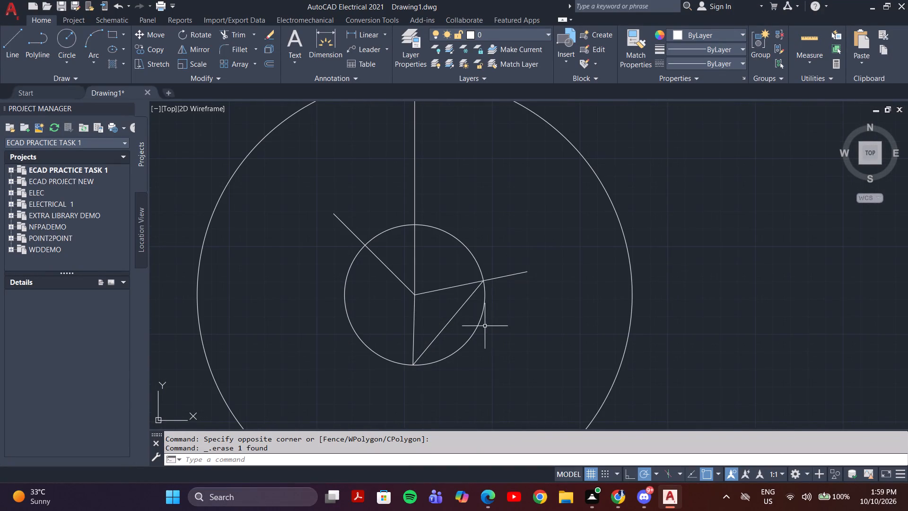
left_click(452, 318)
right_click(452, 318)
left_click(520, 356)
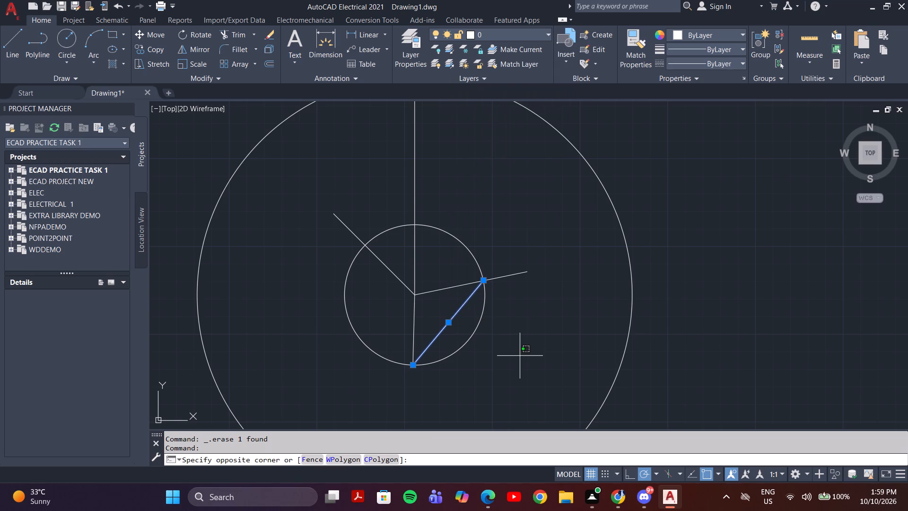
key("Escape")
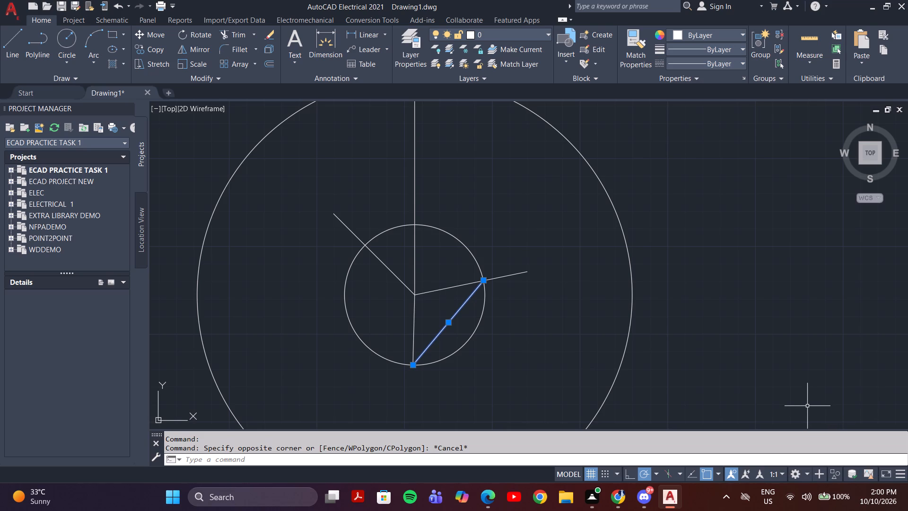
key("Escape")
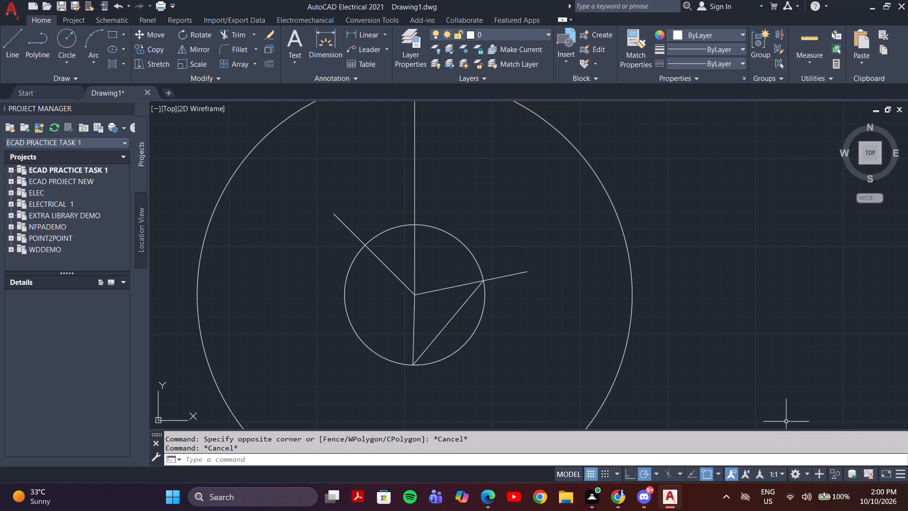
Trim the line rising right from the centre back to the 20 mm circle and remove the chord joining its end to the circle's bottom.
type("tr")
key("Return")
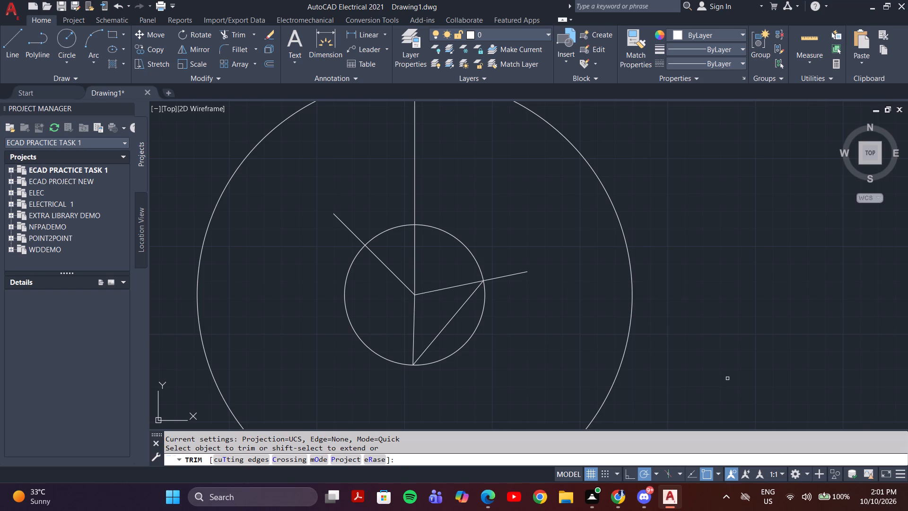
key("Escape")
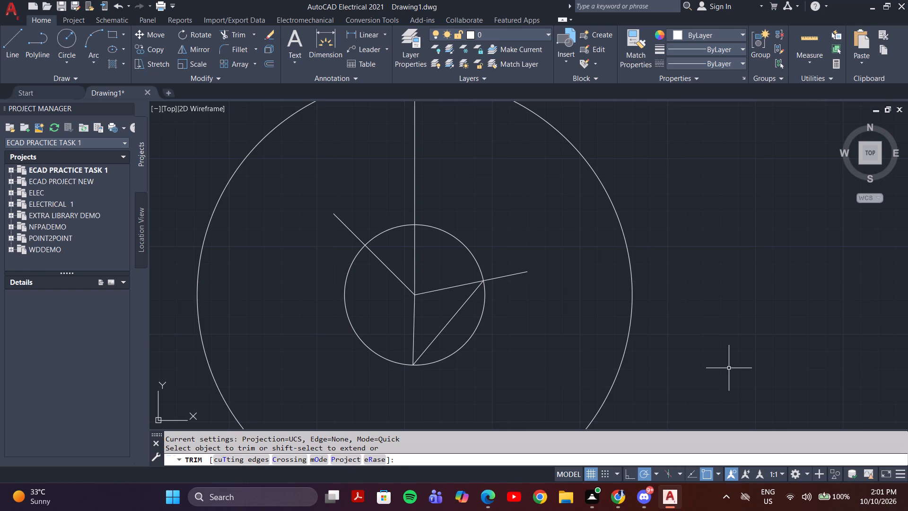
key("t")
key("r")
key("Return")
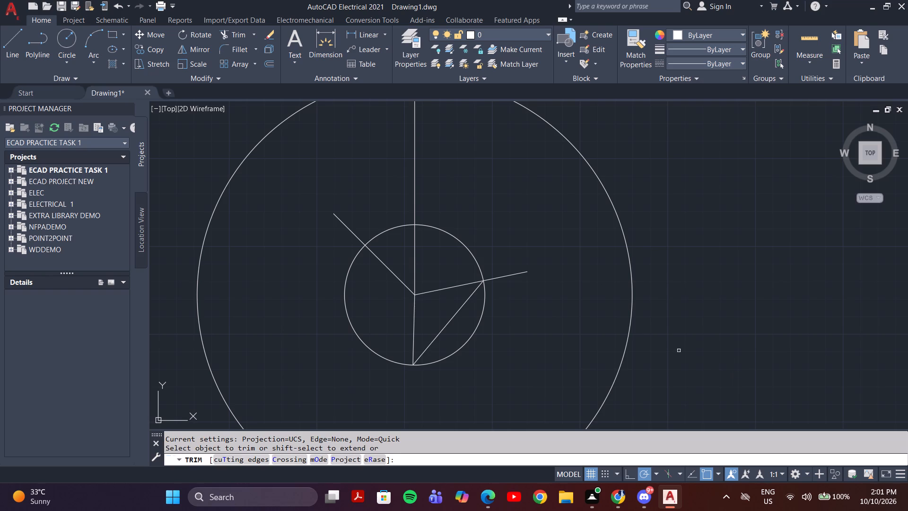
left_click(515, 269)
left_click(525, 317)
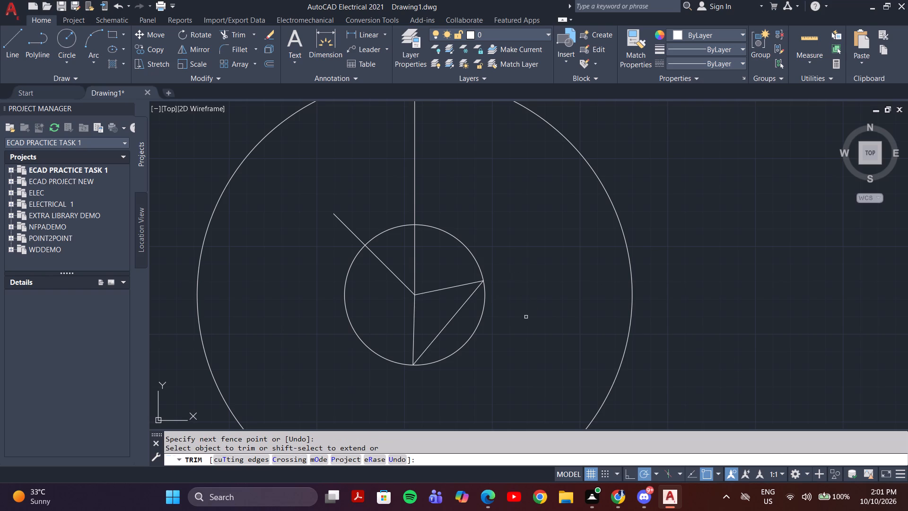
left_click(451, 324)
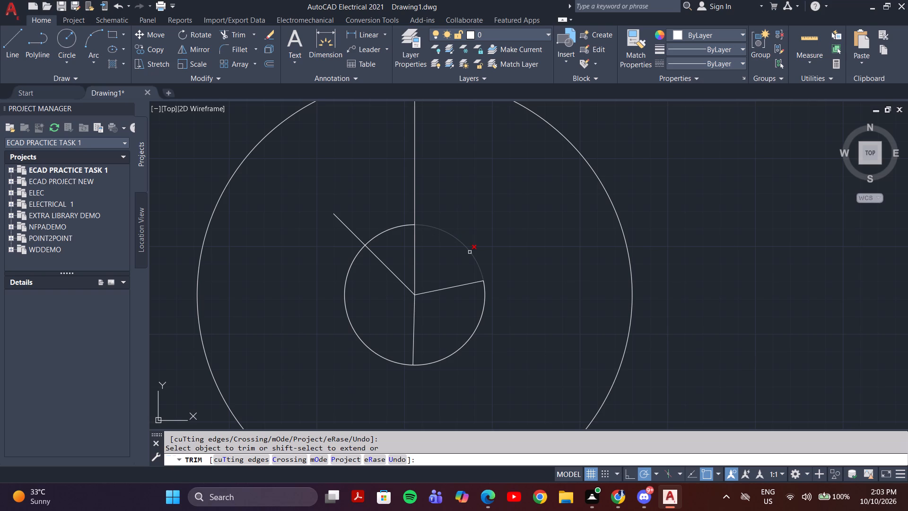
key("Escape")
Trim the upper-left radial line back to the 20 mm circle.
type("tr")
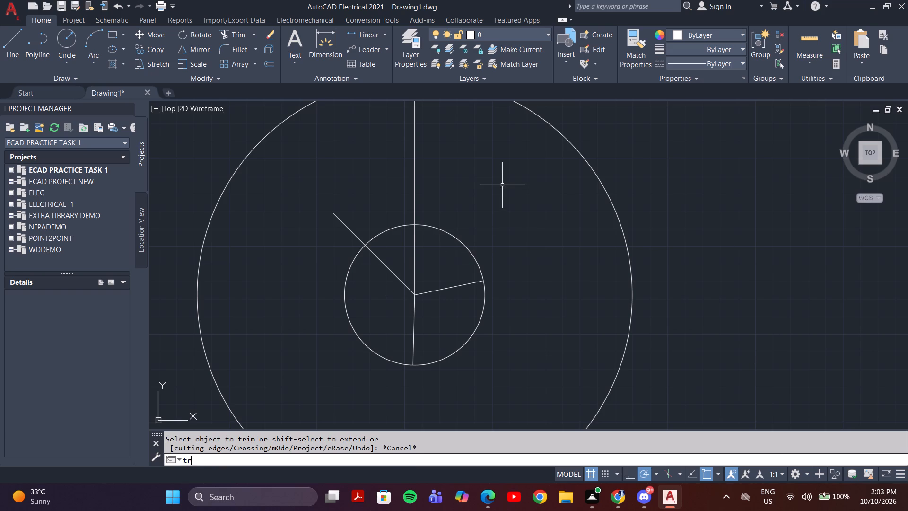
key("Return")
left_click(355, 206)
left_click_drag(335, 236, 339, 244)
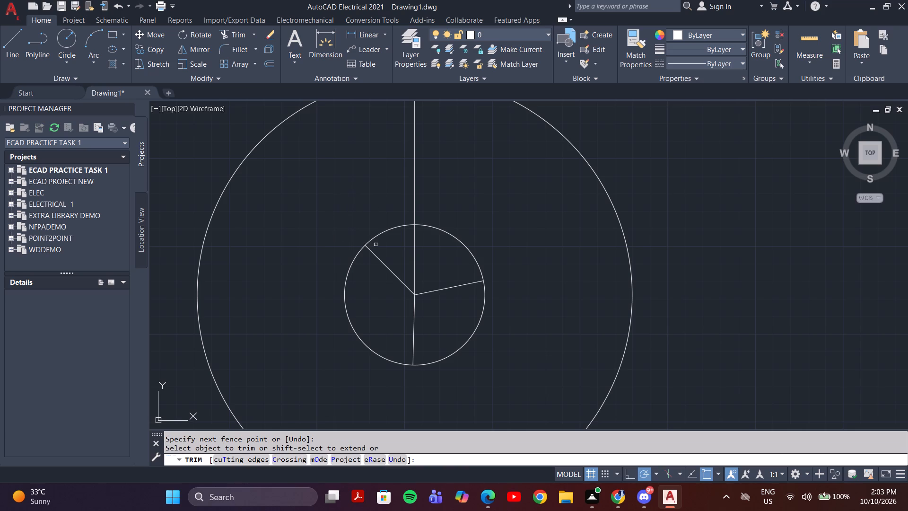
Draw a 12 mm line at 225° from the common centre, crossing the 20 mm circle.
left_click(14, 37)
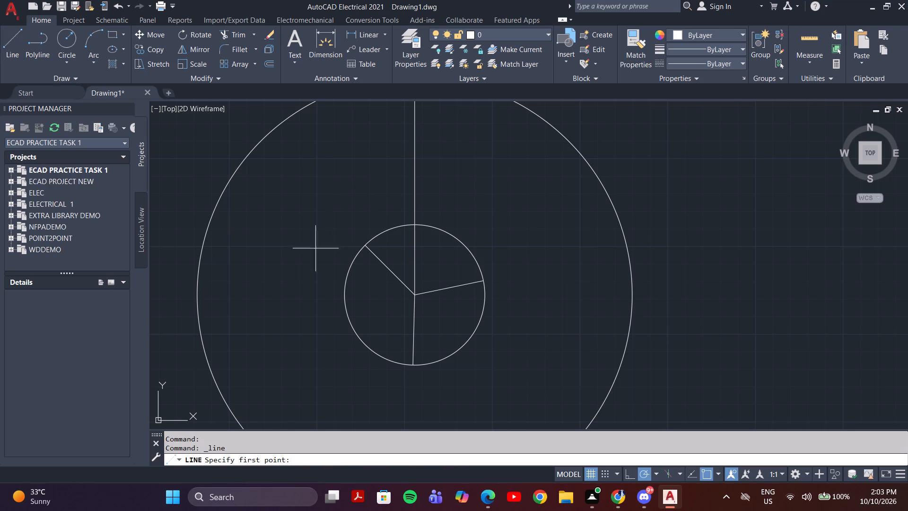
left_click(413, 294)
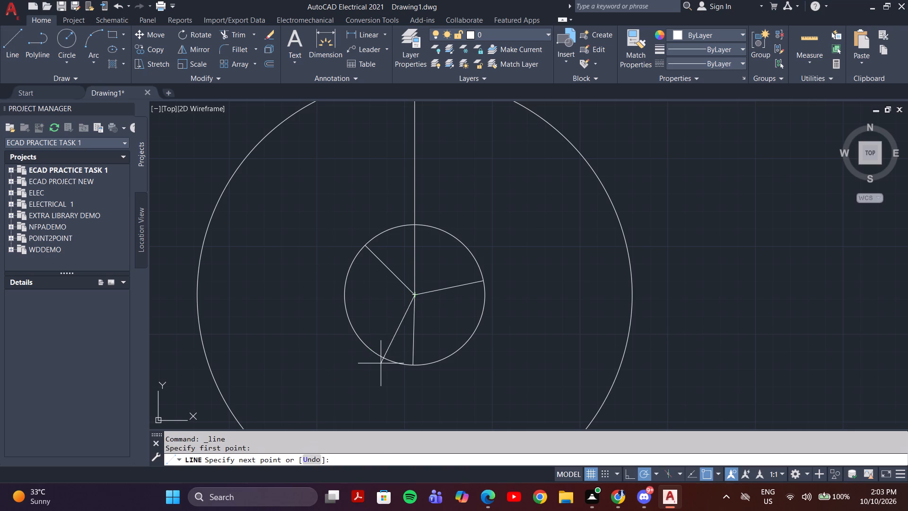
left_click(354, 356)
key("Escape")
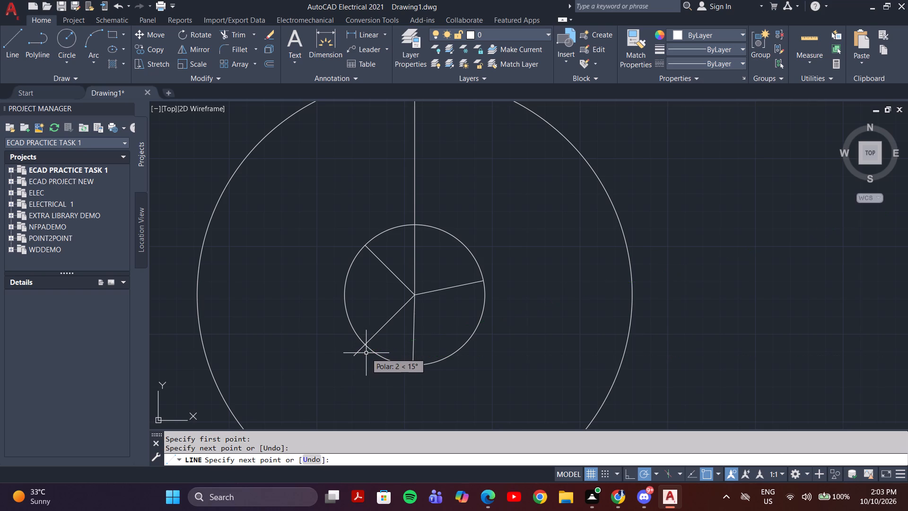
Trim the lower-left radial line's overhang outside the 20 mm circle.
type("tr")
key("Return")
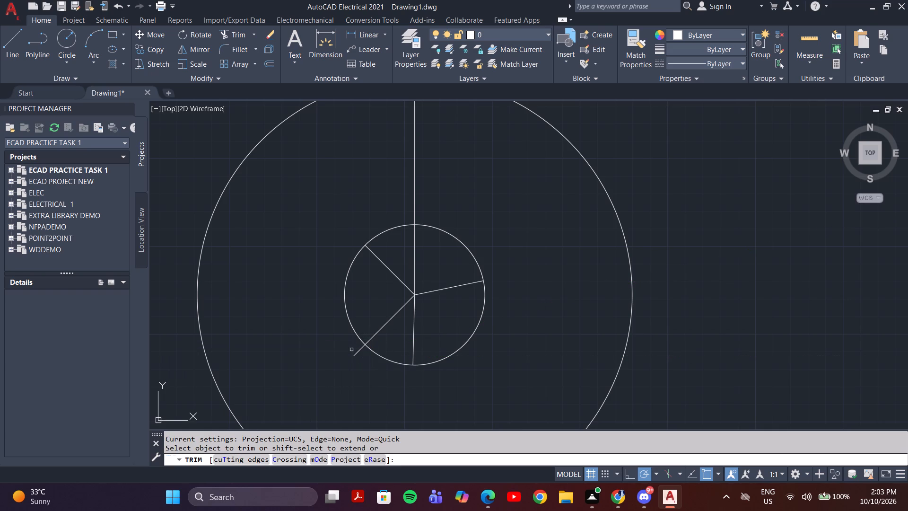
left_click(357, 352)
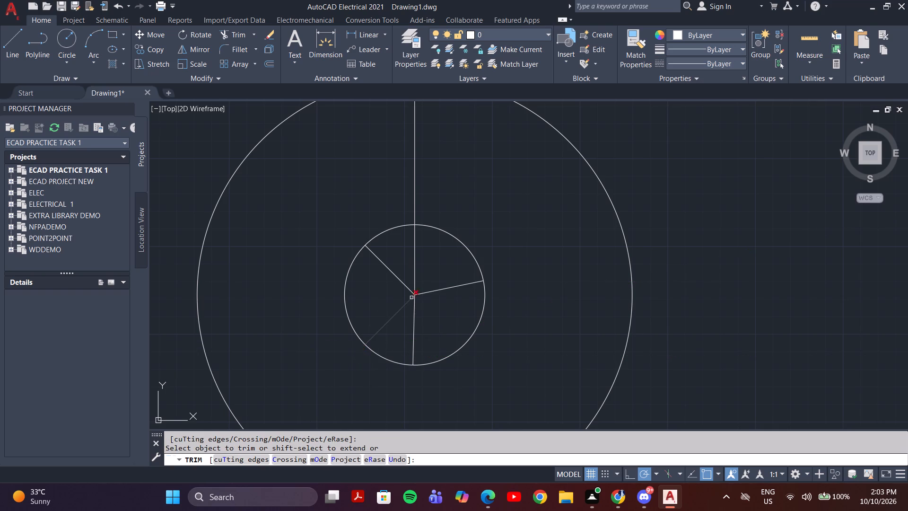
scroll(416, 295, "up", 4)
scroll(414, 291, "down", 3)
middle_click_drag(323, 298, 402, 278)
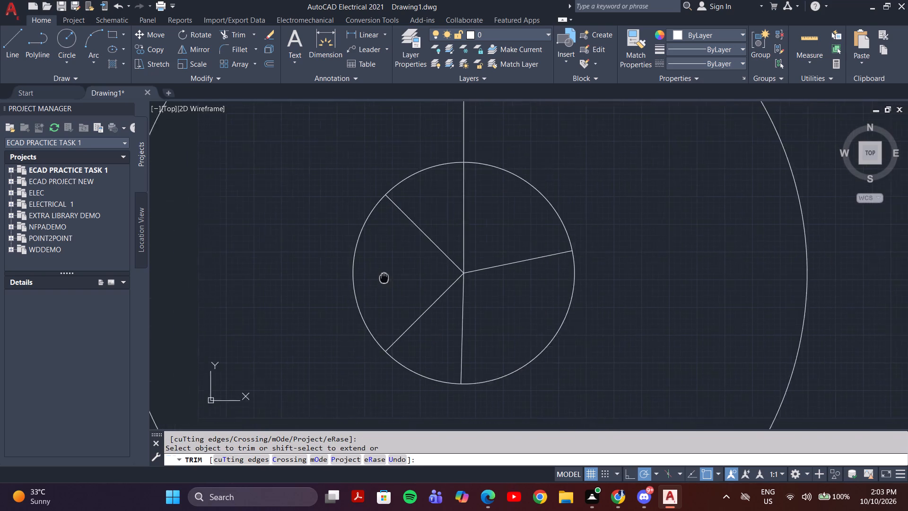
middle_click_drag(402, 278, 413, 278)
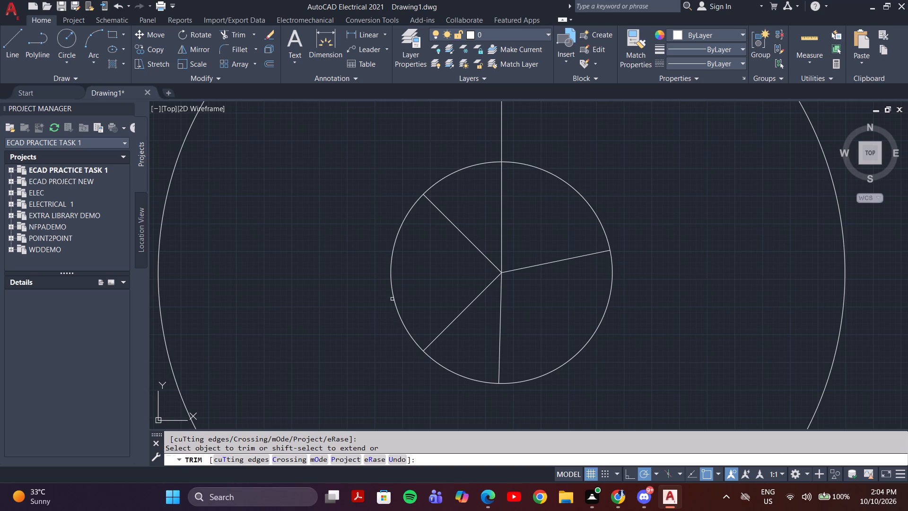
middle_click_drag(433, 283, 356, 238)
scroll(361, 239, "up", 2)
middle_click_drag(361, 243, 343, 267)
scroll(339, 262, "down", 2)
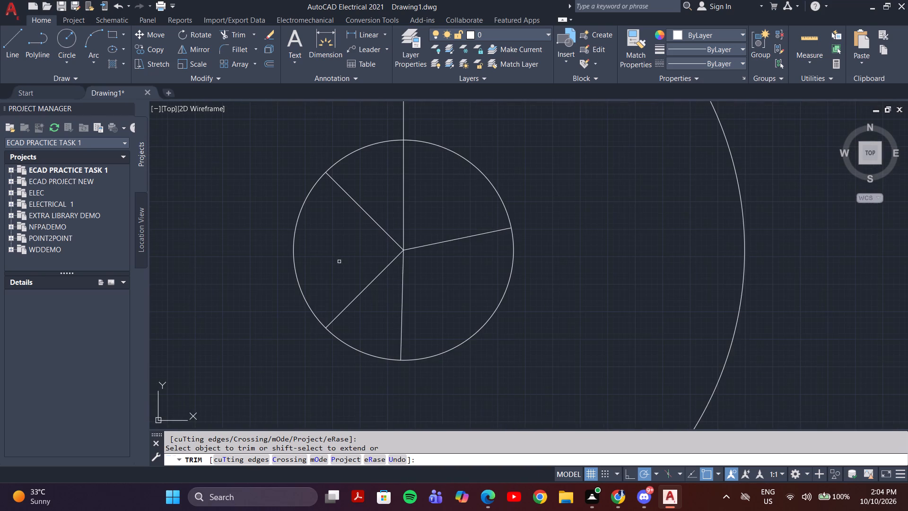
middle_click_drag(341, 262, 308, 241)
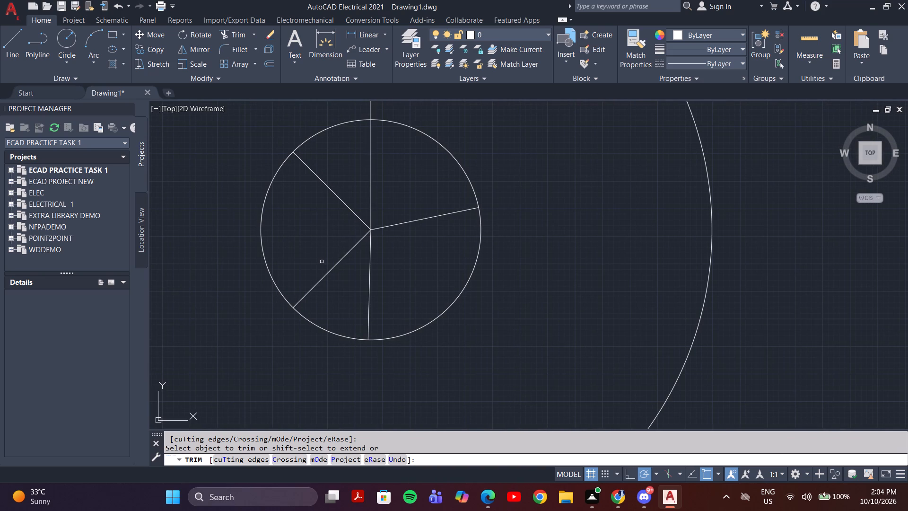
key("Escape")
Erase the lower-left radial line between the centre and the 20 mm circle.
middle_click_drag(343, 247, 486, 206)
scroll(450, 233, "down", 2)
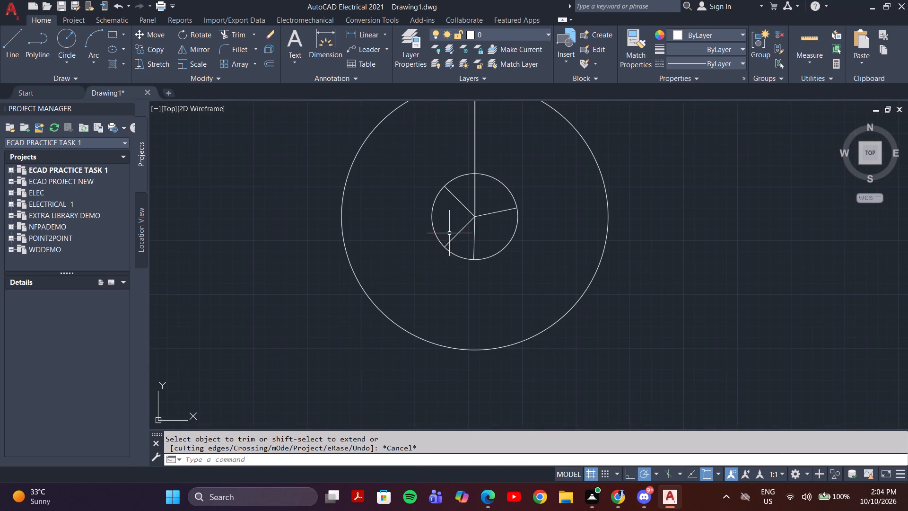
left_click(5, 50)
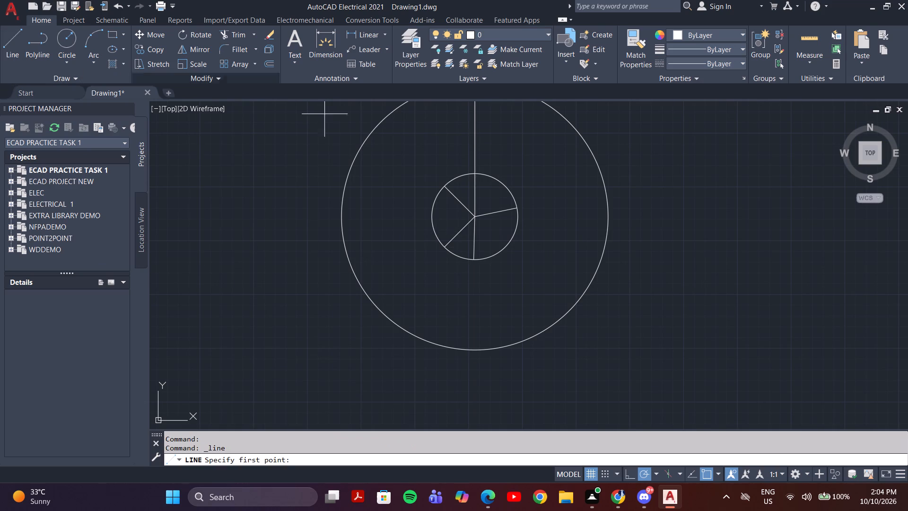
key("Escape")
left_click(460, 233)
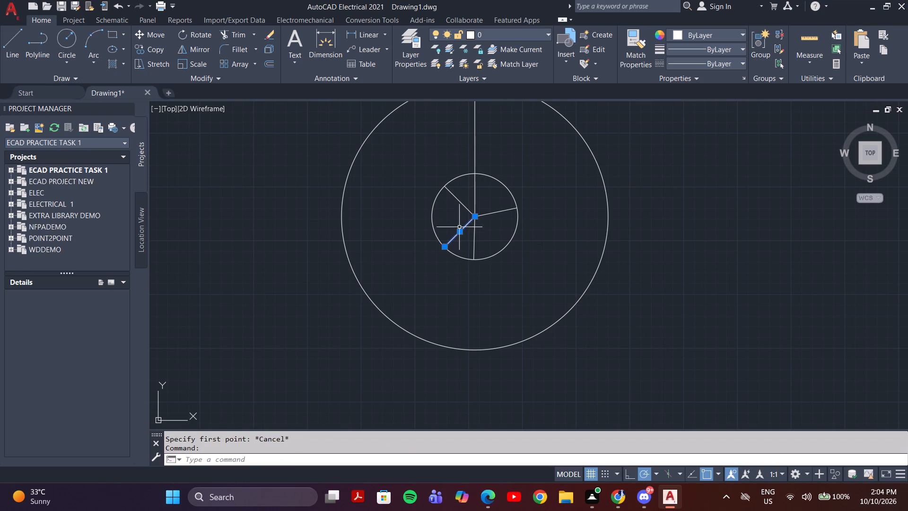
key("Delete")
Draw a line from the common centre steeply down and left to just beyond the 62 mm circle.
key("l")
key("Return")
scroll(463, 212, "up", 2)
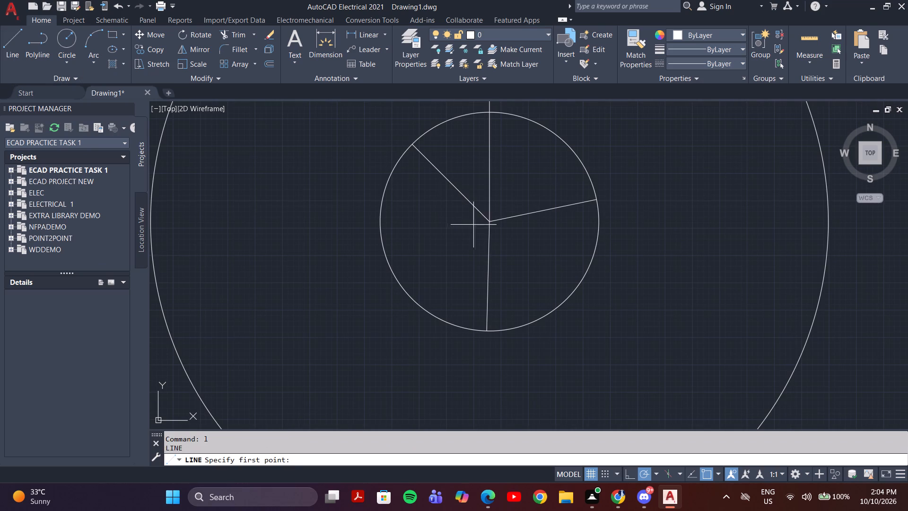
left_click(491, 223)
middle_click_drag(423, 335, 423, 318)
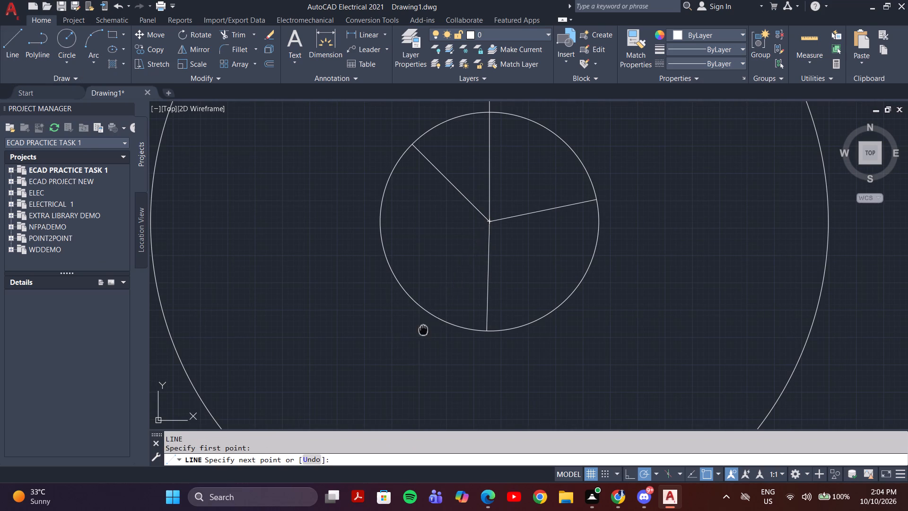
middle_click_drag(423, 318, 431, 200)
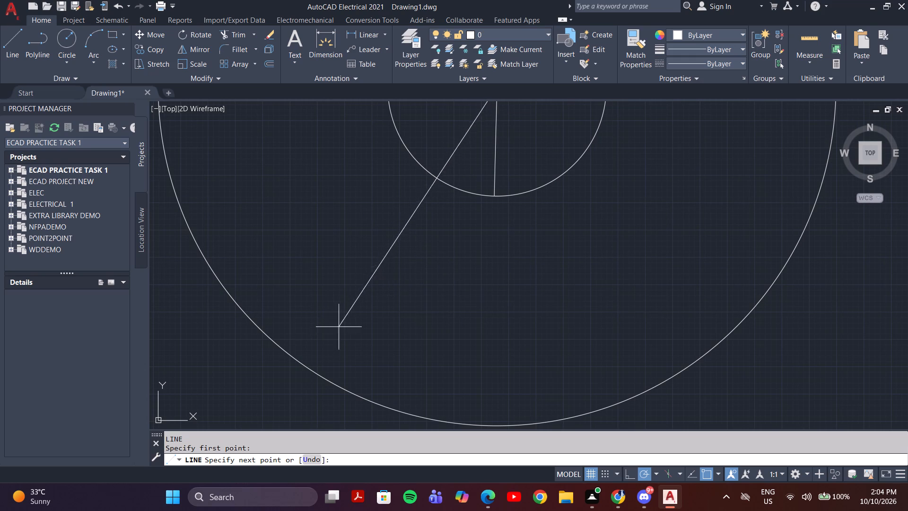
middle_click_drag(339, 324, 348, 347)
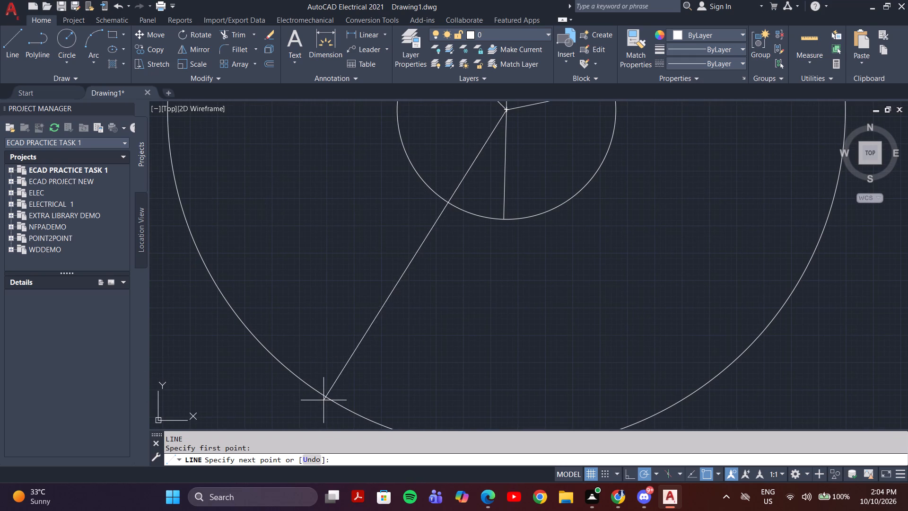
scroll(341, 297, "down", 4)
middle_click_drag(345, 295, 386, 260)
scroll(361, 291, "up", 5)
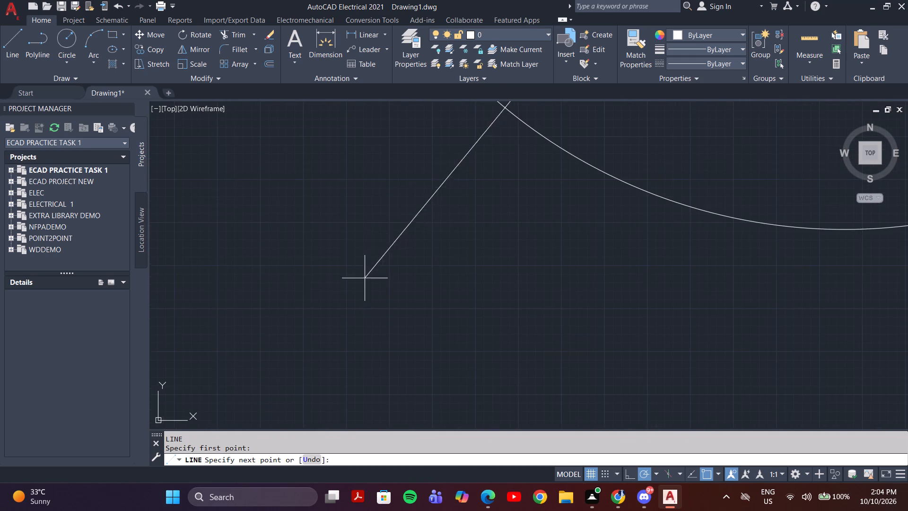
middle_click_drag(402, 229, 287, 509)
scroll(342, 297, "down", 3)
middle_click_drag(357, 312, 358, 333)
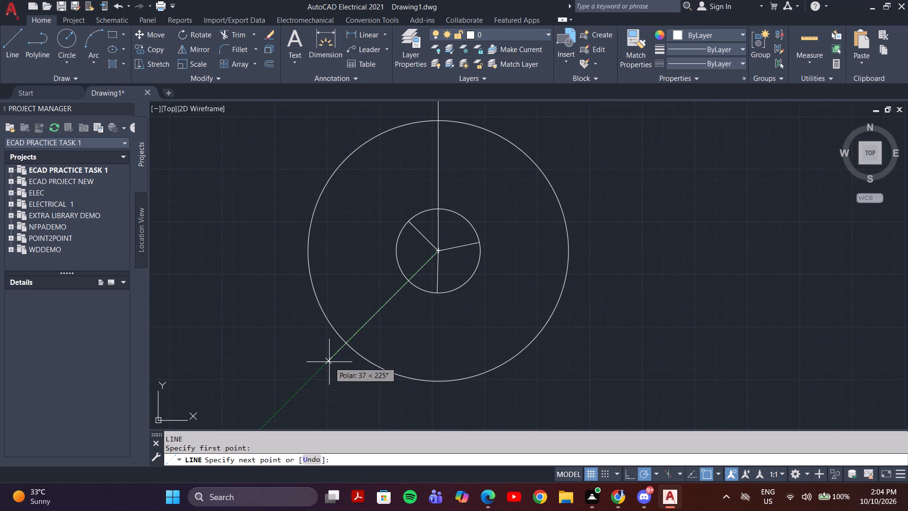
left_click(364, 382)
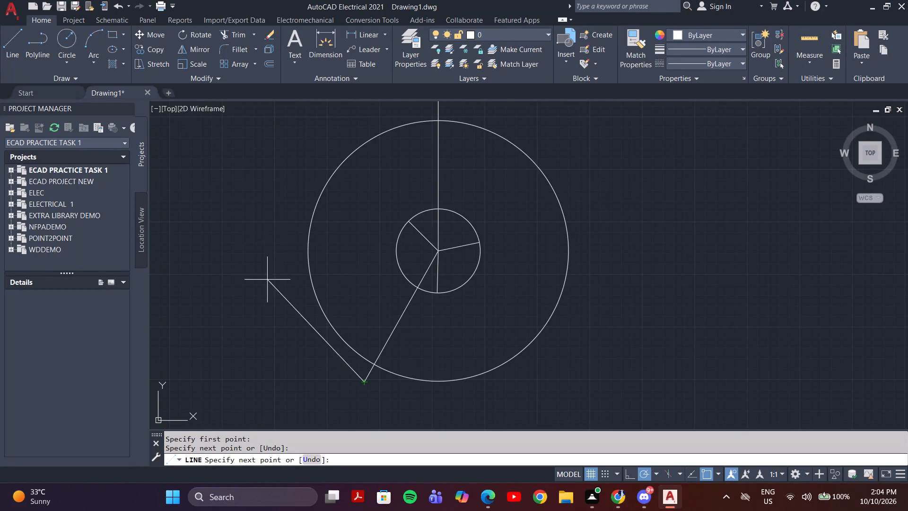
key("Escape")
Load the ACAD_ISO02W100 (ISO dash) linetype from acad.lin into the drawing.
left_click(64, 39)
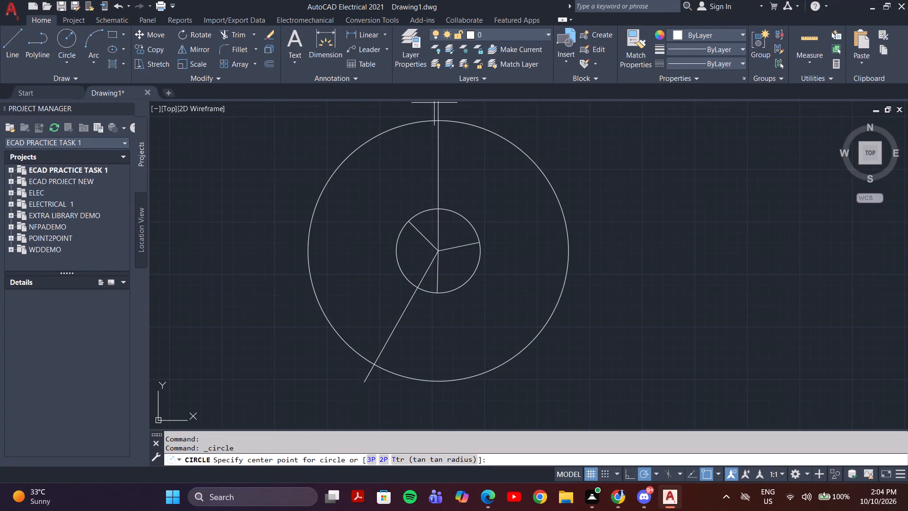
left_click(709, 45)
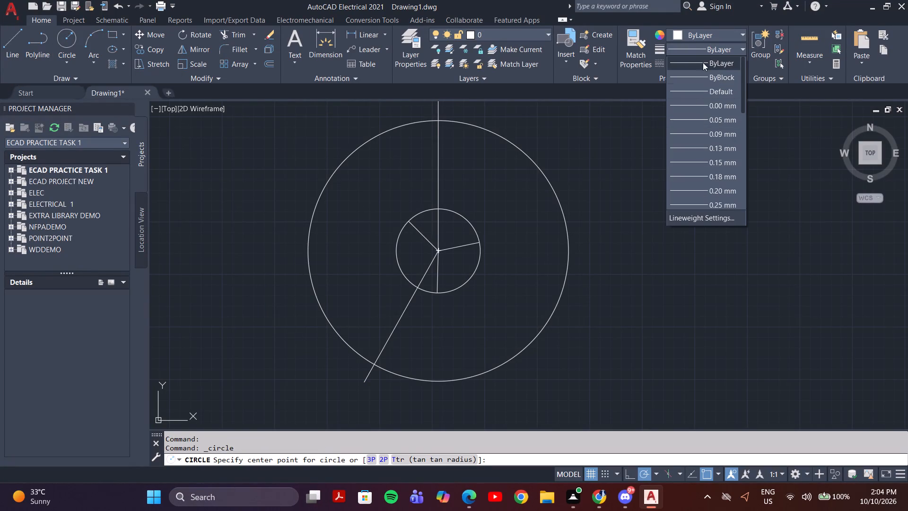
left_click(701, 47)
left_click(701, 62)
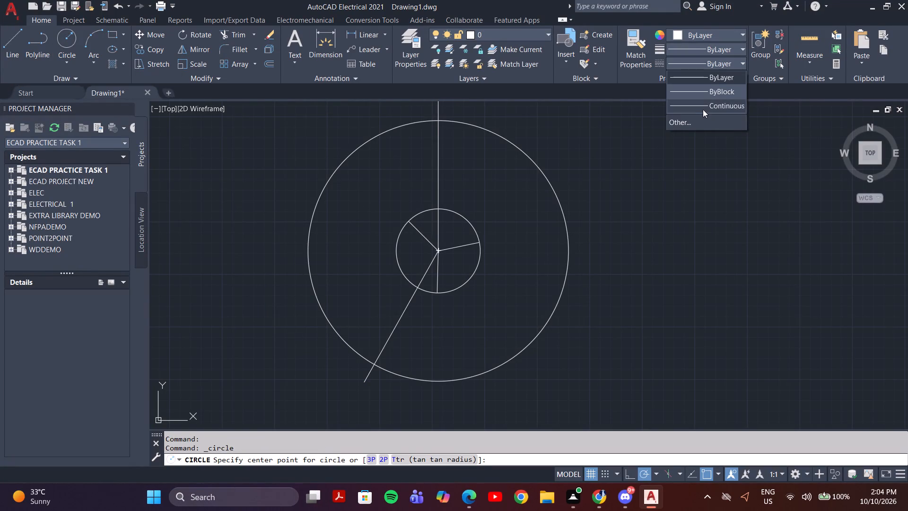
left_click(699, 121)
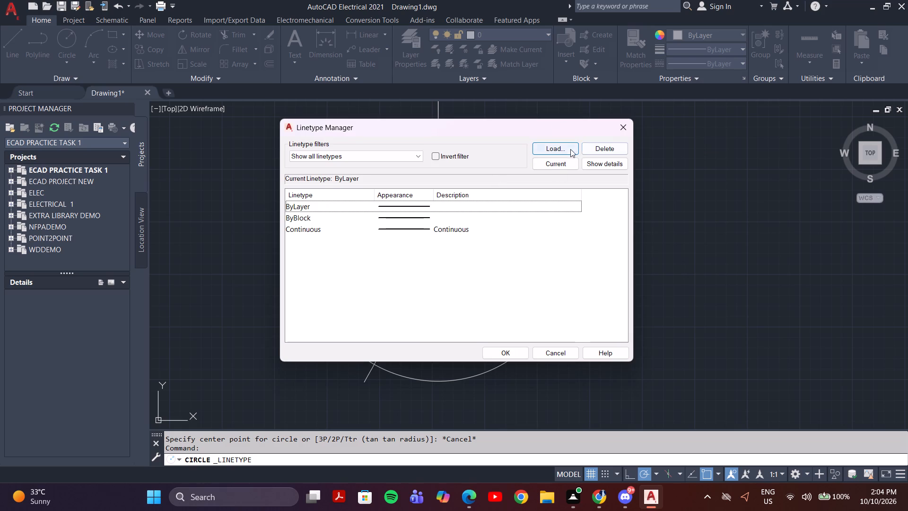
left_click(568, 149)
left_click(471, 224)
left_click(402, 332)
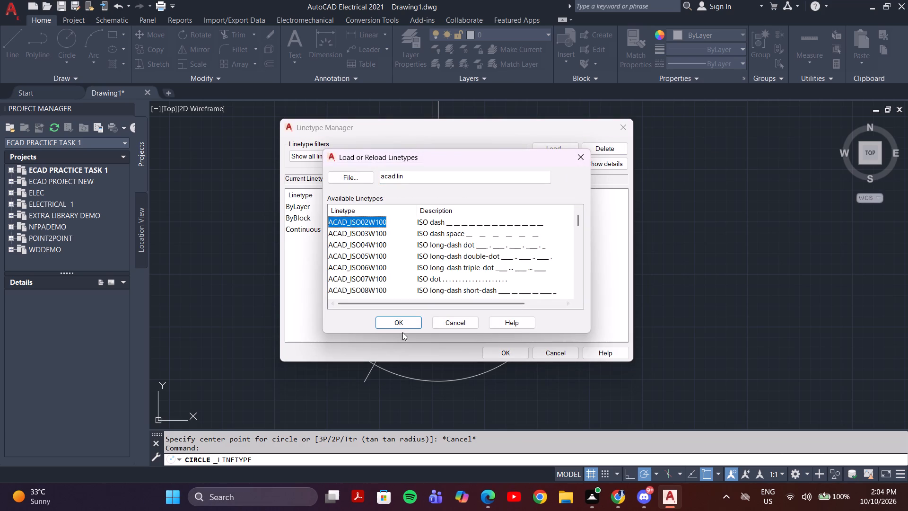
left_click(405, 324)
left_click(517, 353)
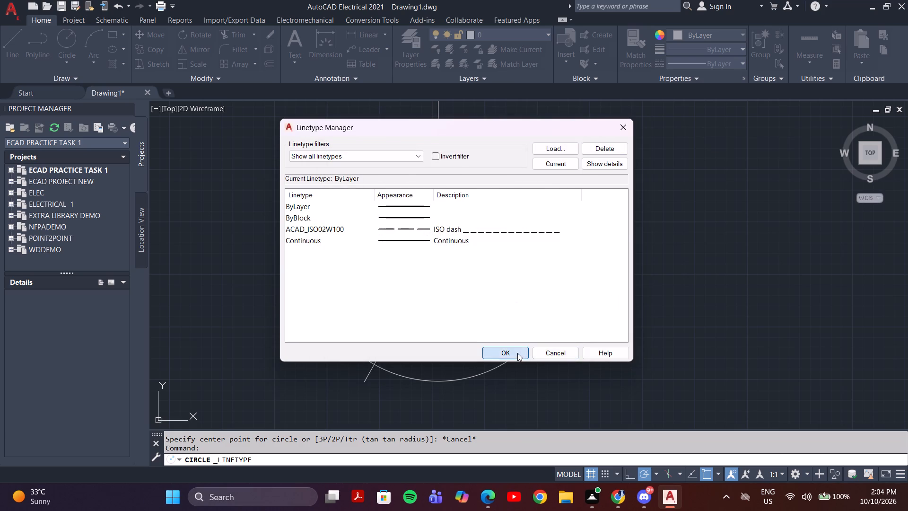
Start a circle at the common centre and make ACAD_ISO02W100 the current linetype.
scroll(442, 264, "up", 3)
key("c")
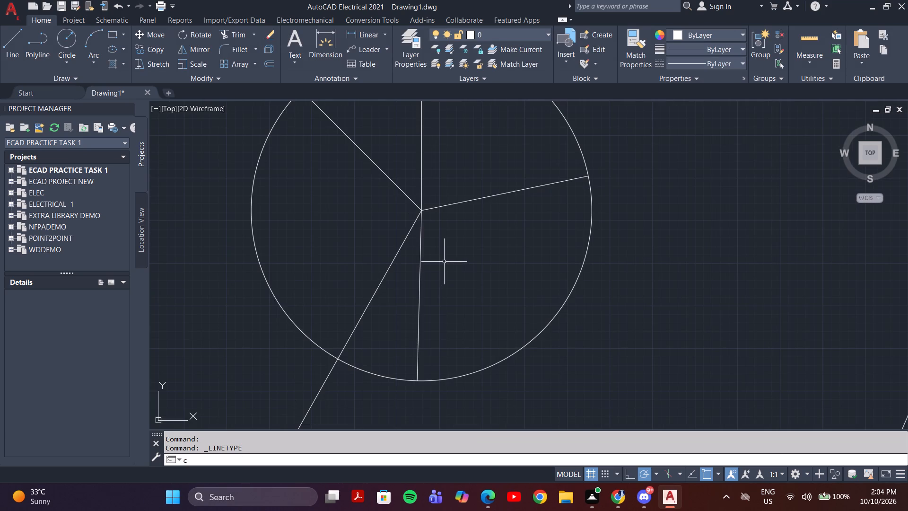
key("Return")
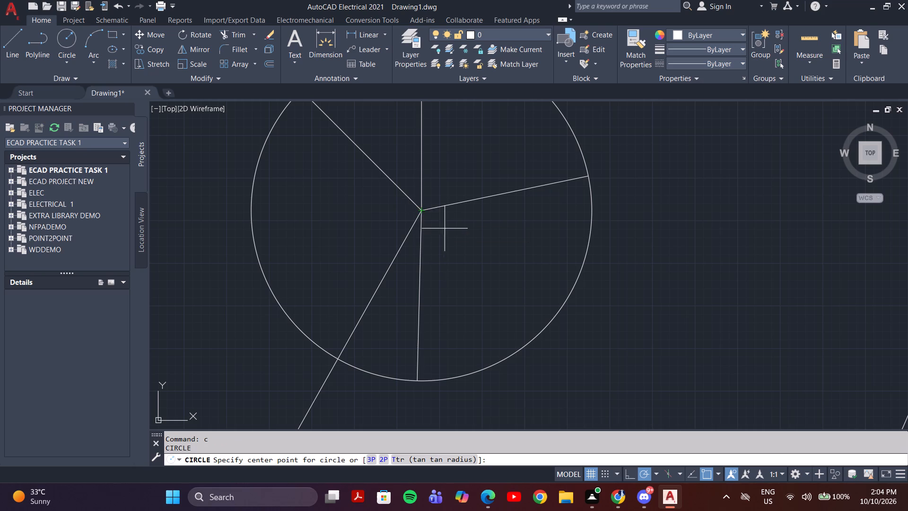
left_click(420, 211)
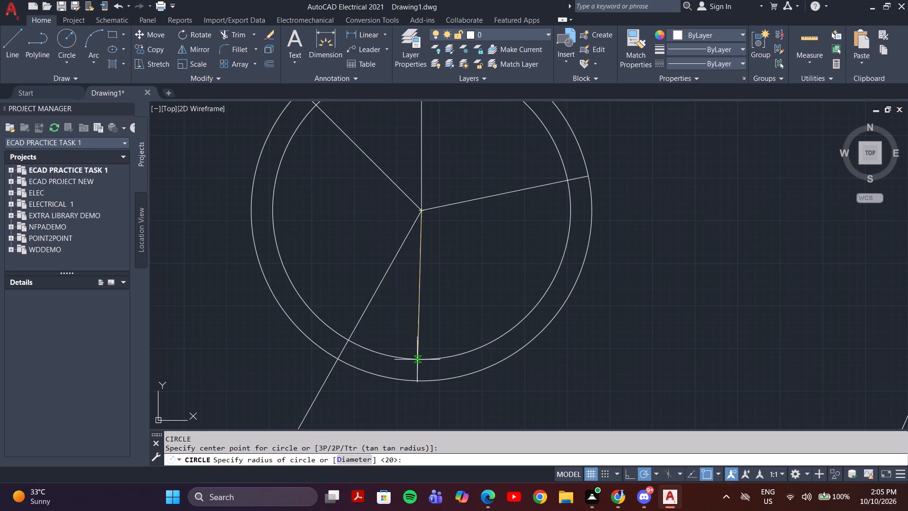
middle_click_drag(418, 314, 439, 361)
scroll(441, 346, "down", 1)
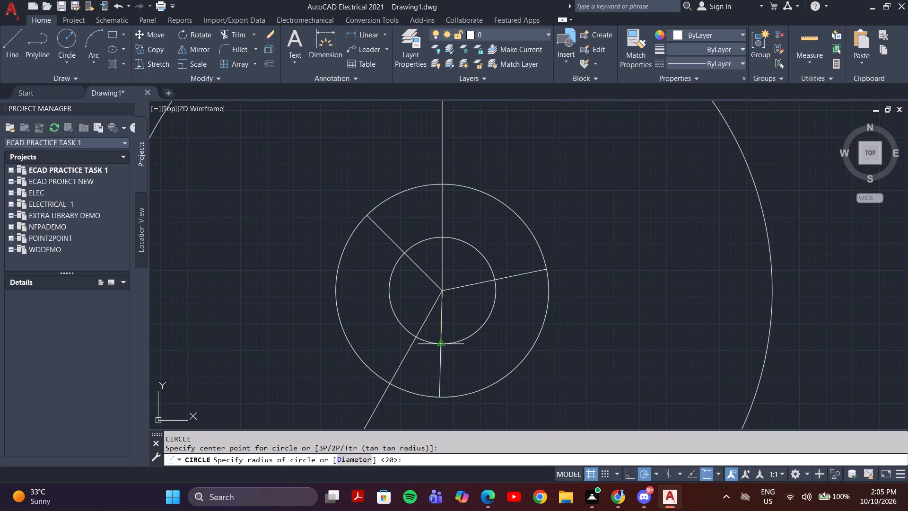
scroll(439, 333, "down", 1)
middle_click_drag(439, 332, 441, 299)
scroll(443, 296, "down", 5)
scroll(445, 296, "up", 4)
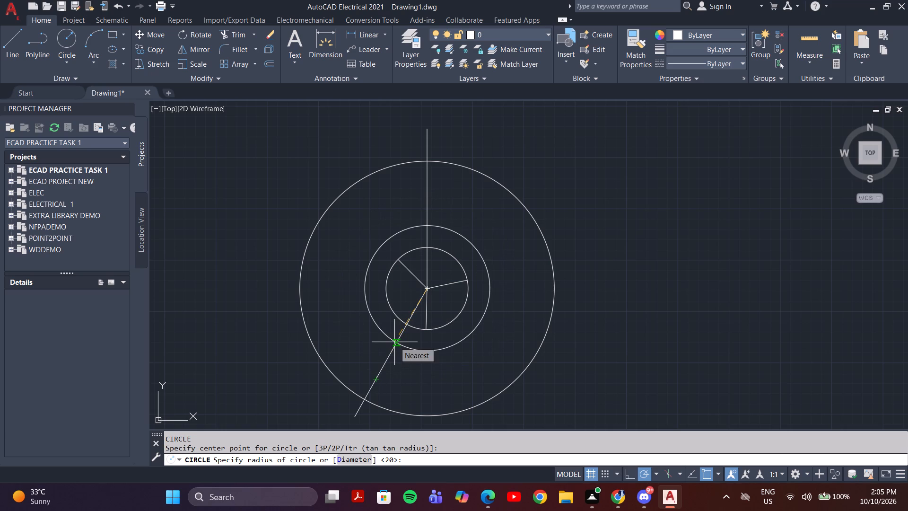
scroll(391, 359, "down", 1)
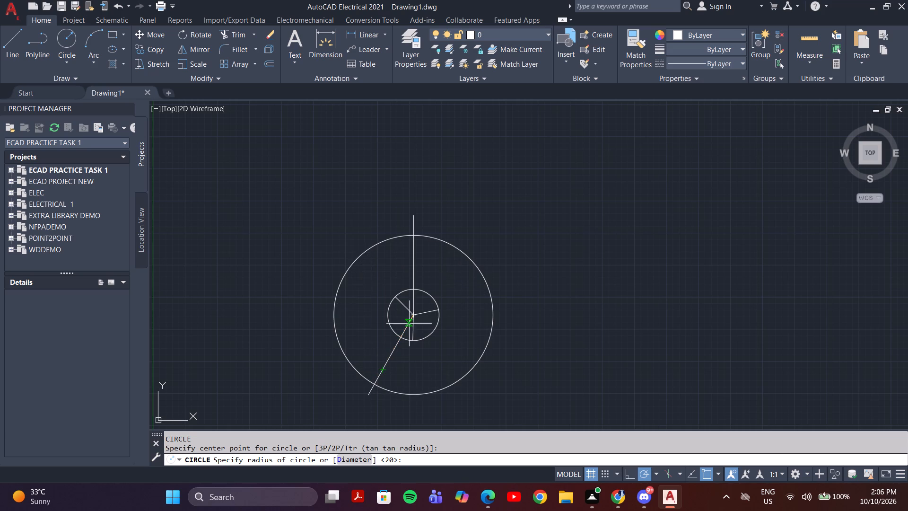
left_click(720, 51)
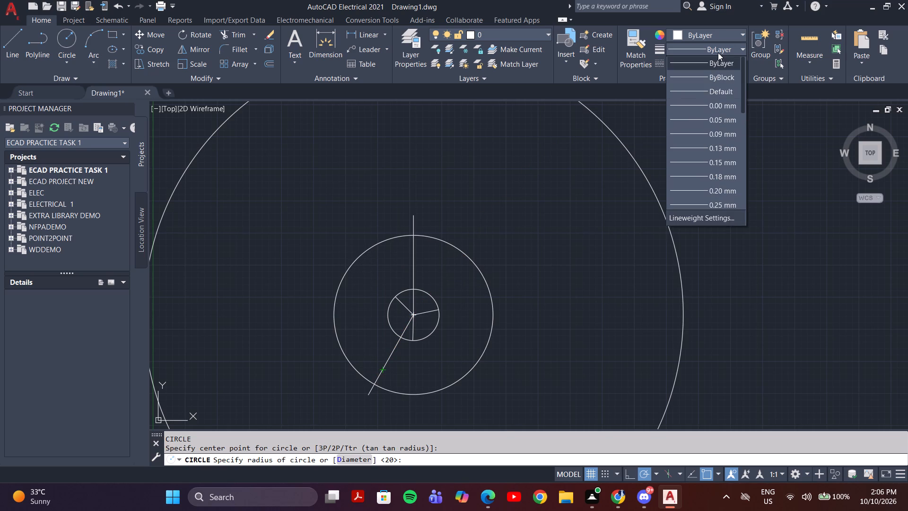
left_click(718, 53)
left_click(715, 56)
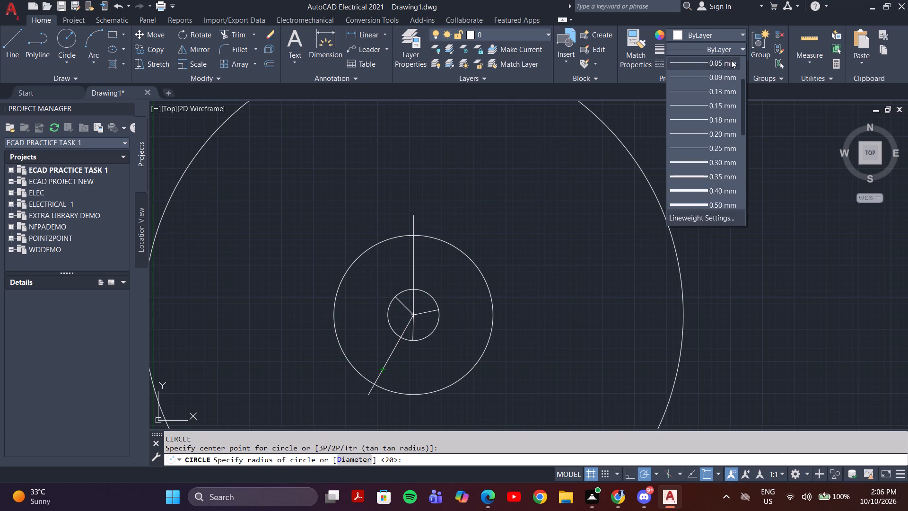
left_click(732, 48)
left_click(733, 60)
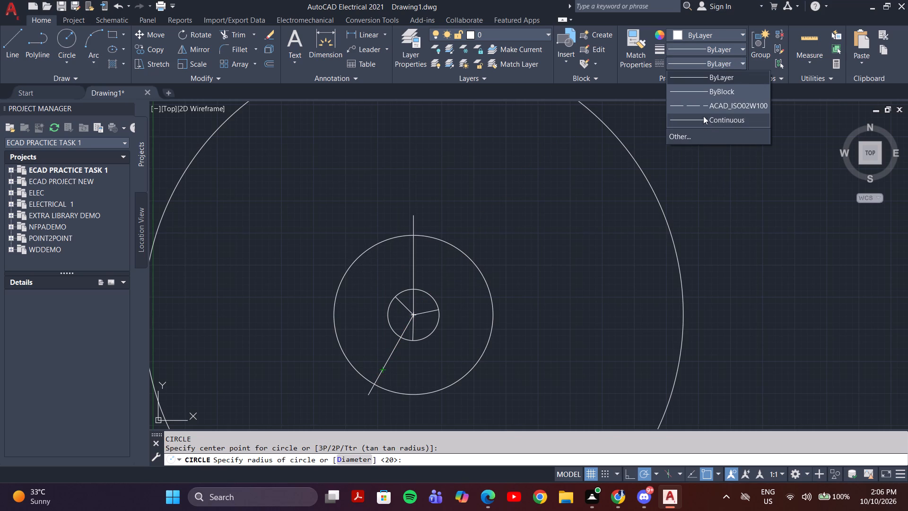
left_click(703, 105)
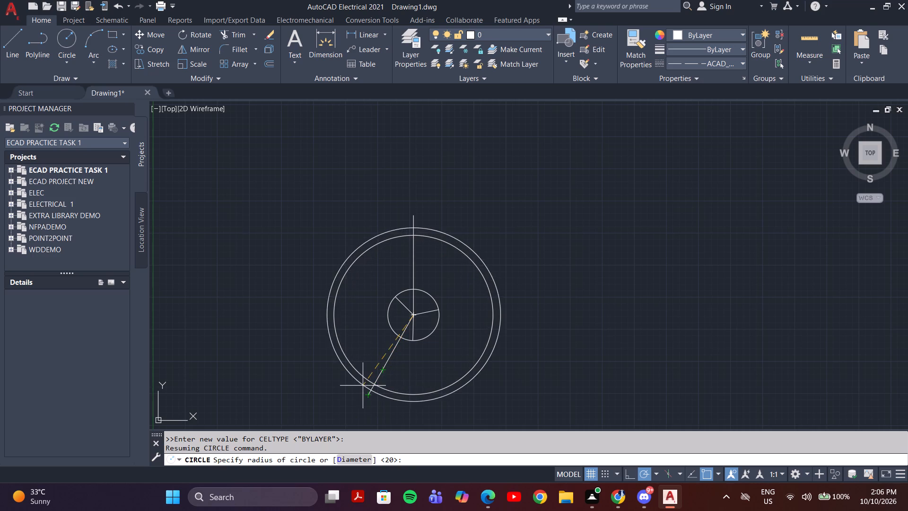
Complete the dashed ACAD_ISO02W100 circle slightly inside the 62 mm circle, setting its radius on the long lower-left radial line.
middle_click_drag(396, 387, 350, 426)
middle_click_drag(350, 369, 410, 291)
scroll(410, 336, "up", 4)
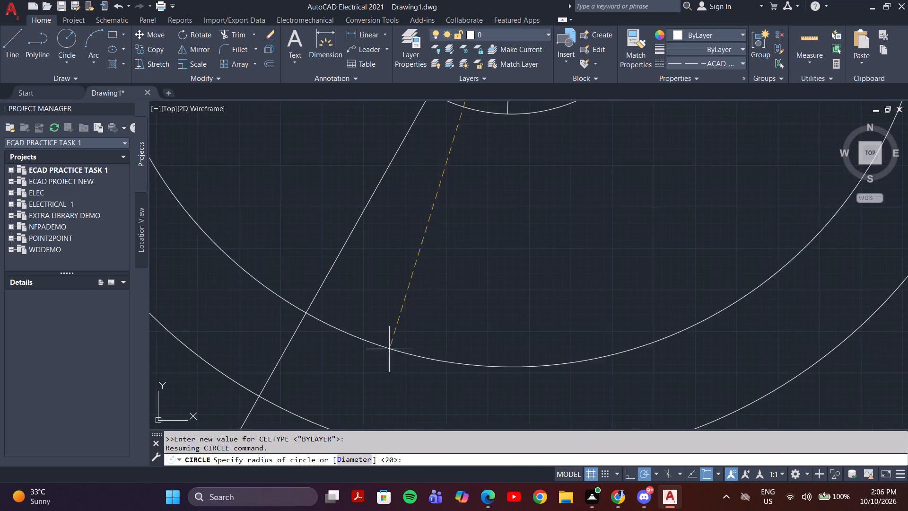
middle_click_drag(447, 325, 478, 307)
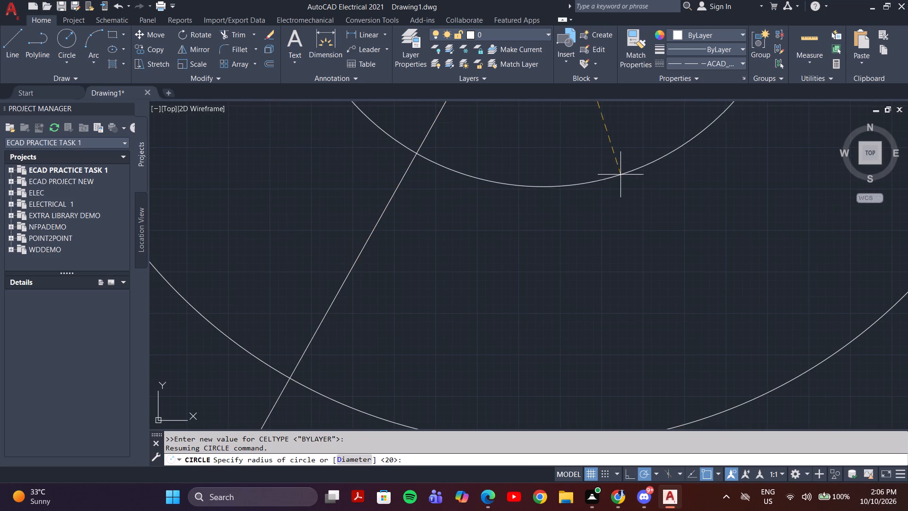
scroll(355, 294, "down", 1)
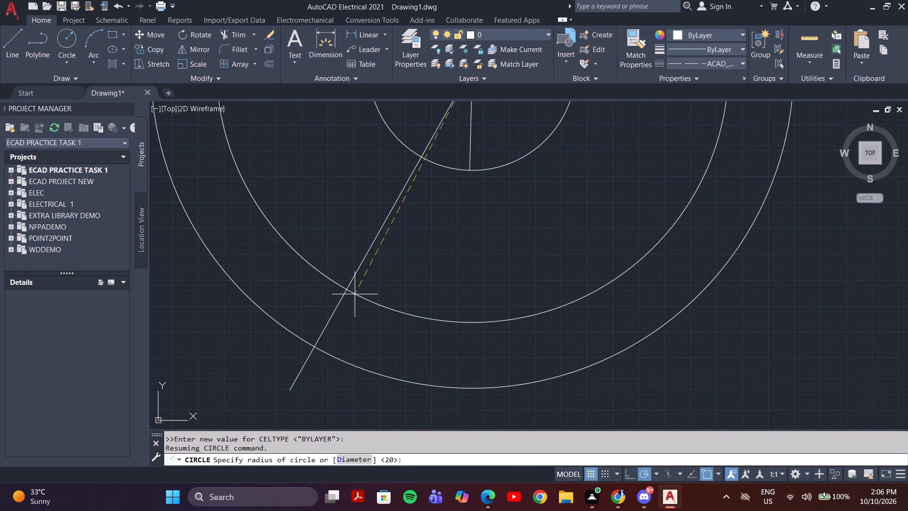
scroll(353, 292, "down", 1)
middle_click_drag(353, 292, 405, 310)
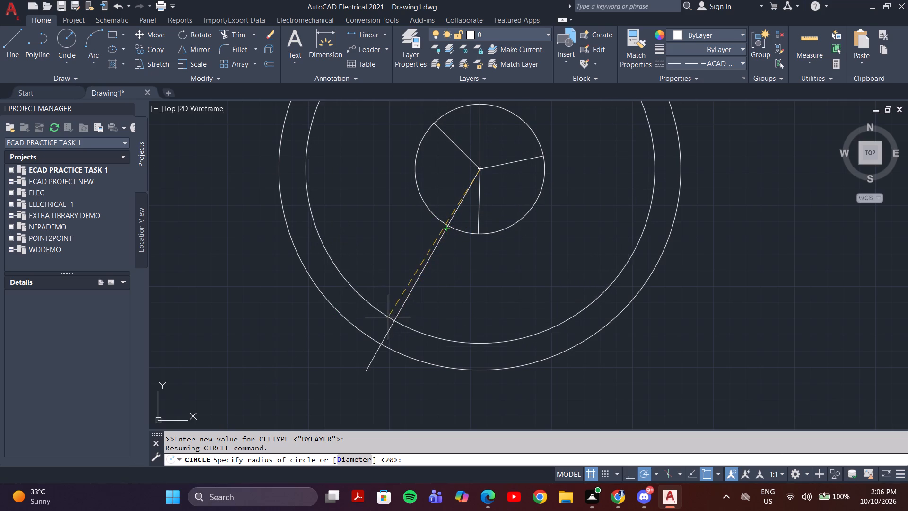
right_click(400, 308)
key("Escape")
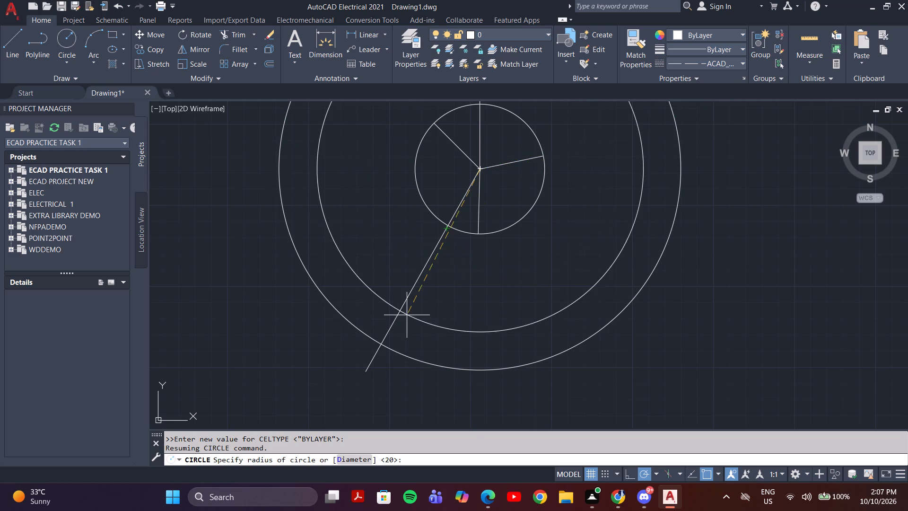
scroll(428, 243, "up", 1)
middle_click_drag(428, 245, 347, 324)
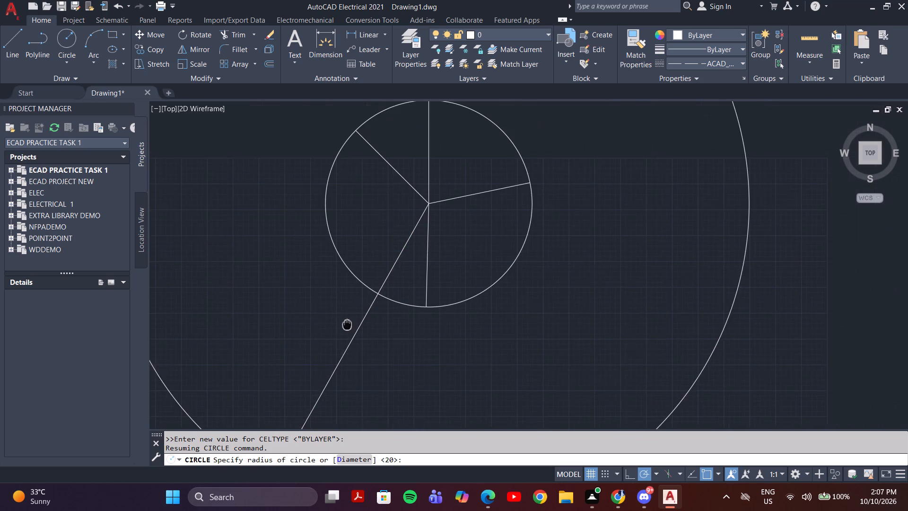
middle_click_drag(347, 324, 422, 324)
scroll(429, 307, "down", 1)
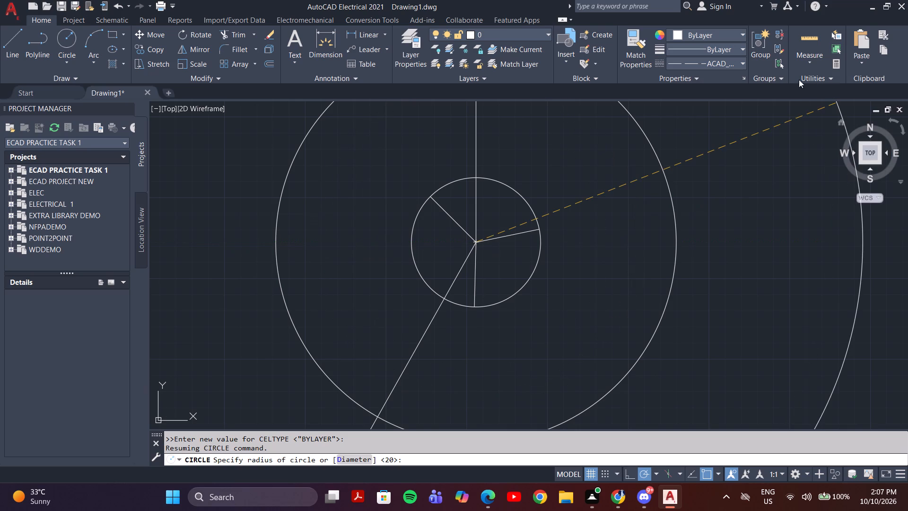
left_click(734, 65)
left_click(708, 106)
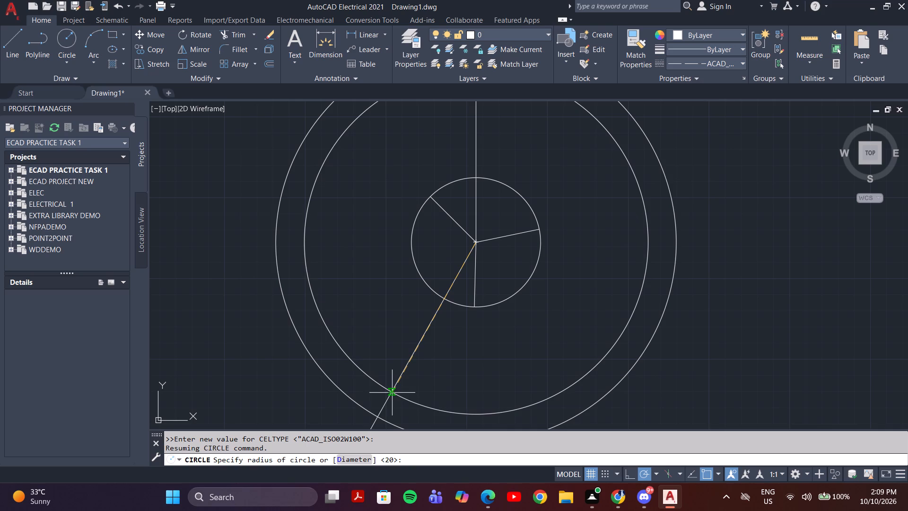
left_click(392, 393)
key("Escape")
scroll(393, 274, "down", 2)
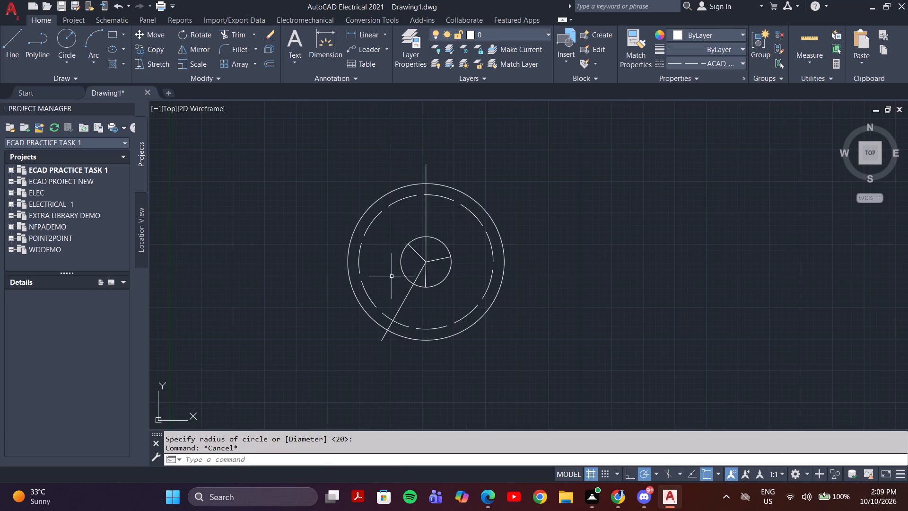
Set the current linetype back to ByLayer.
middle_click_drag(392, 277, 392, 334)
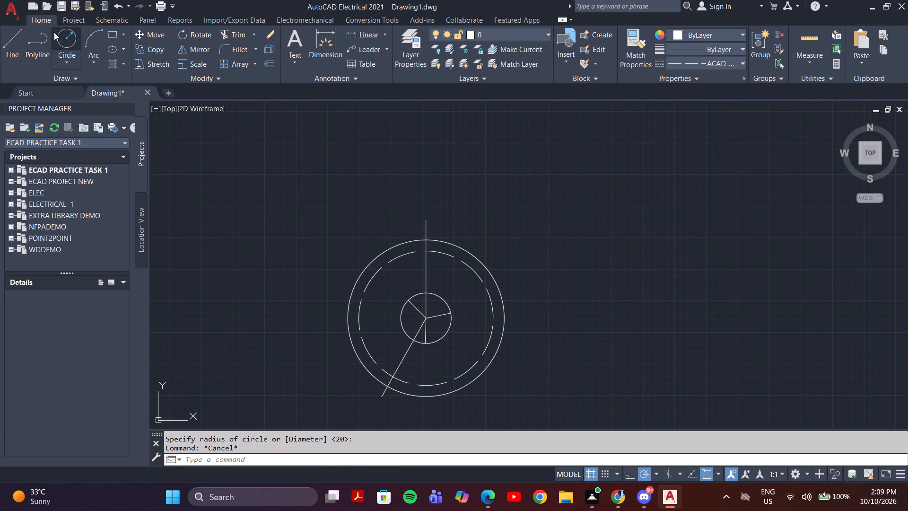
left_click(55, 32)
left_click(684, 59)
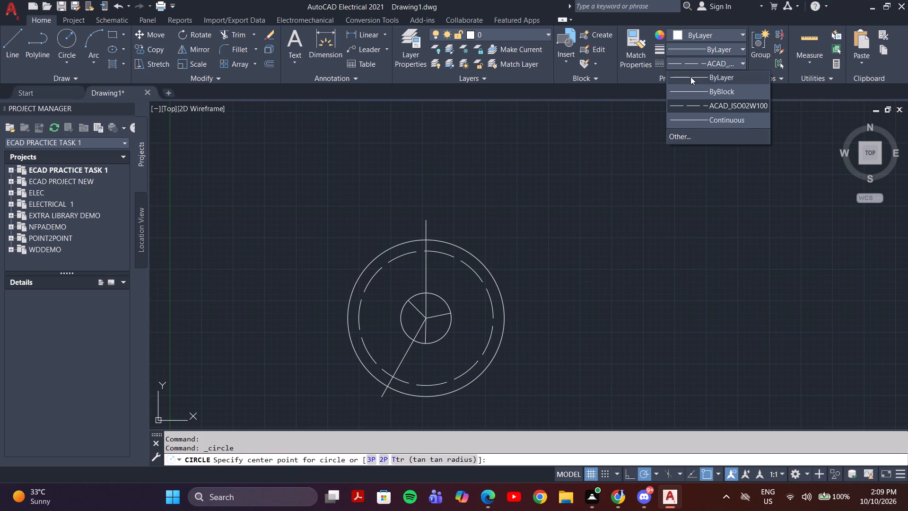
left_click(690, 77)
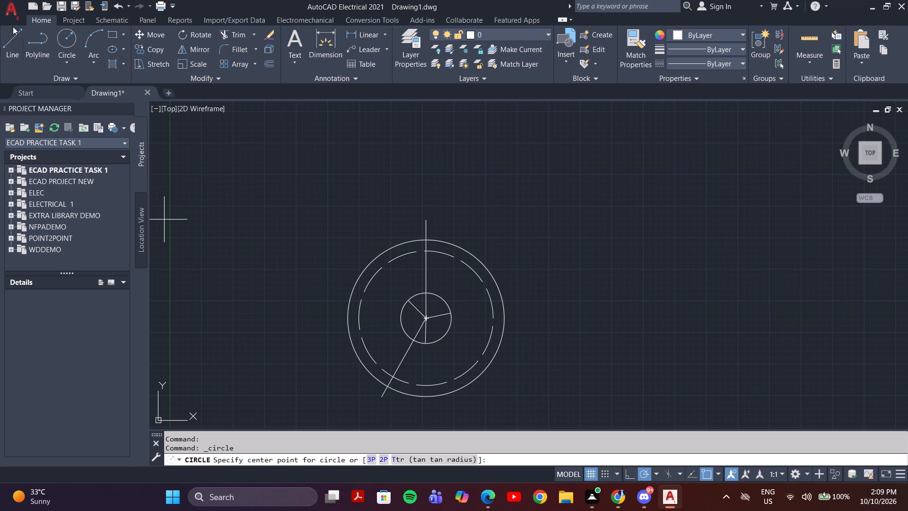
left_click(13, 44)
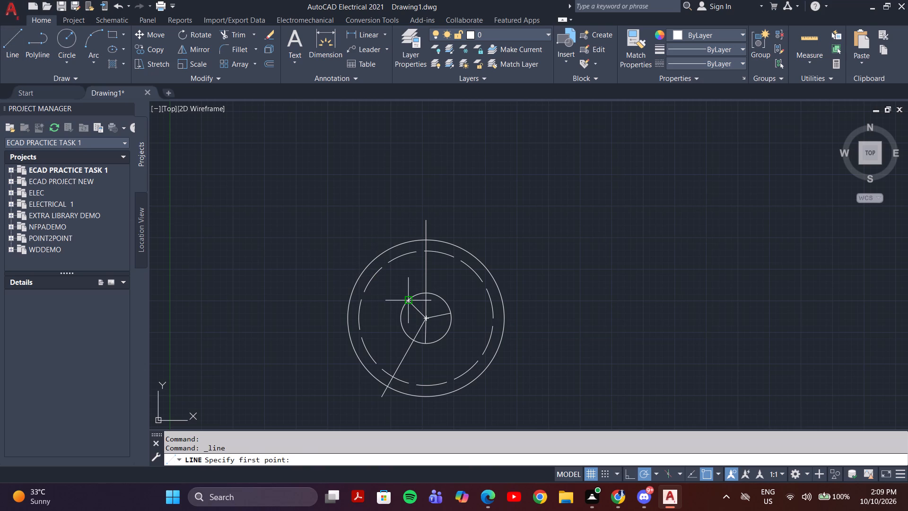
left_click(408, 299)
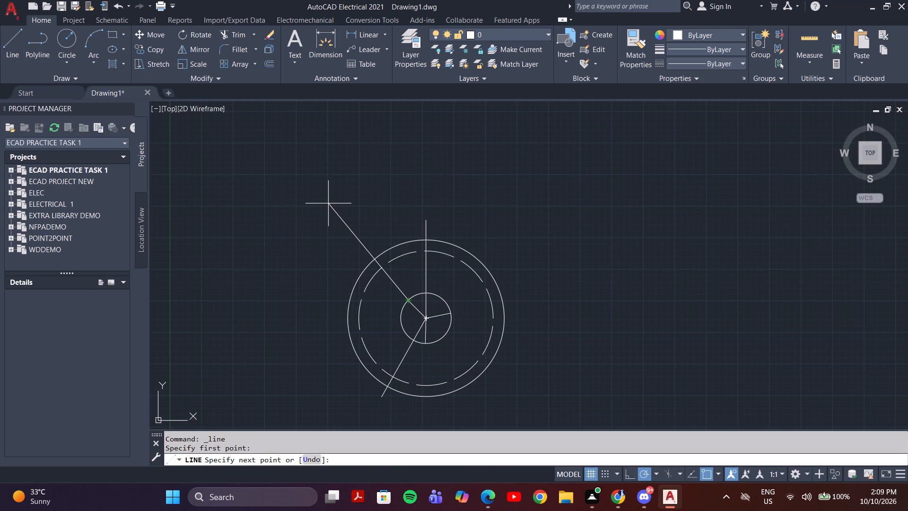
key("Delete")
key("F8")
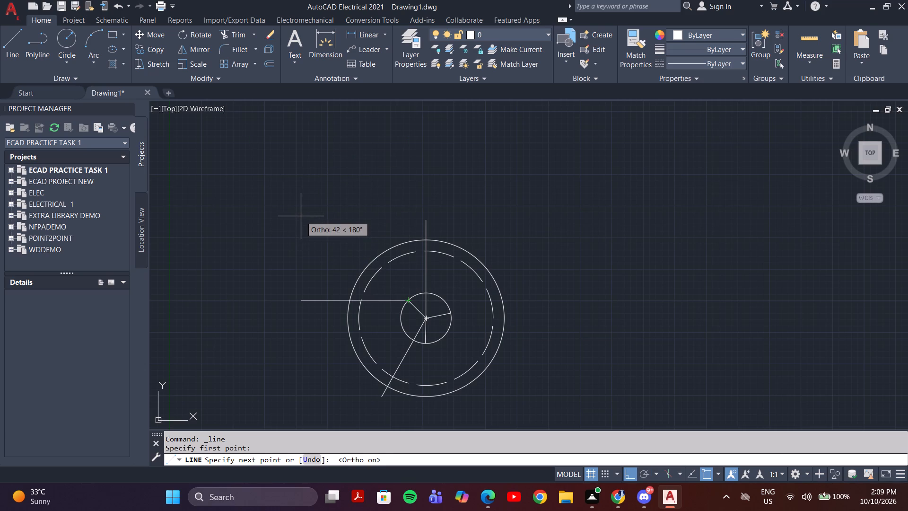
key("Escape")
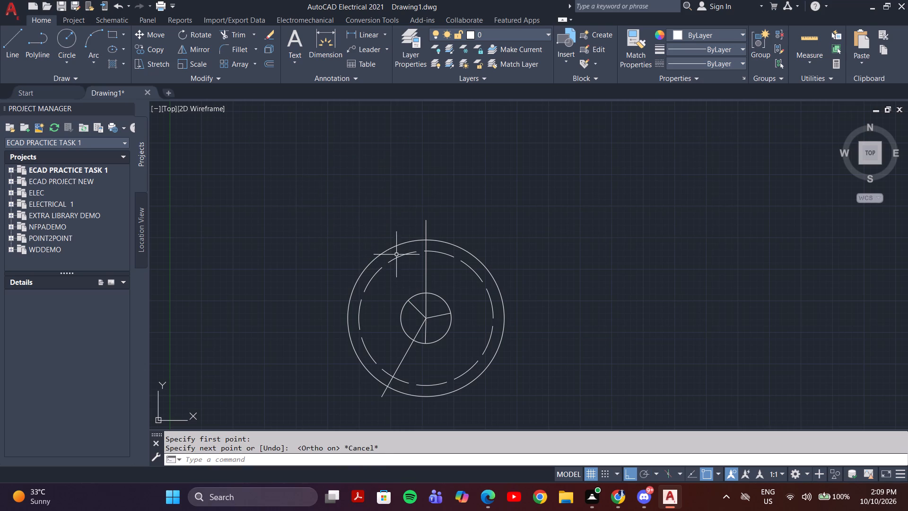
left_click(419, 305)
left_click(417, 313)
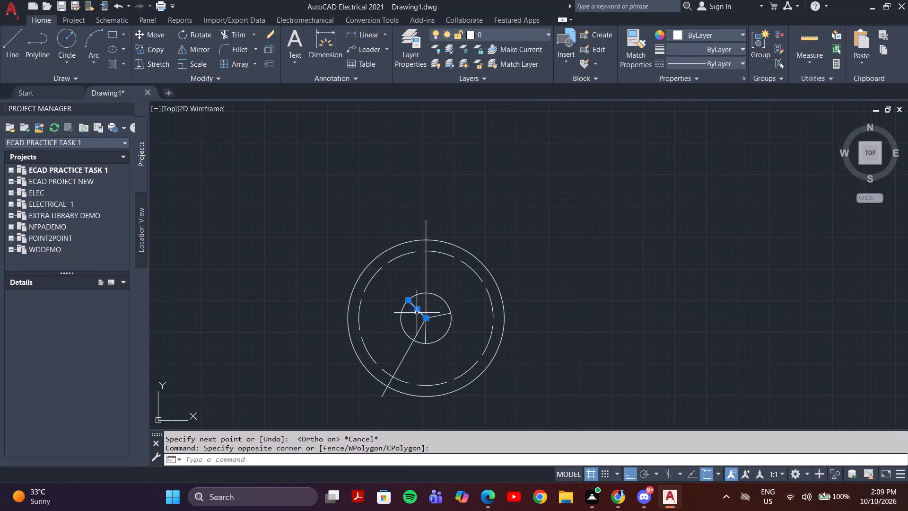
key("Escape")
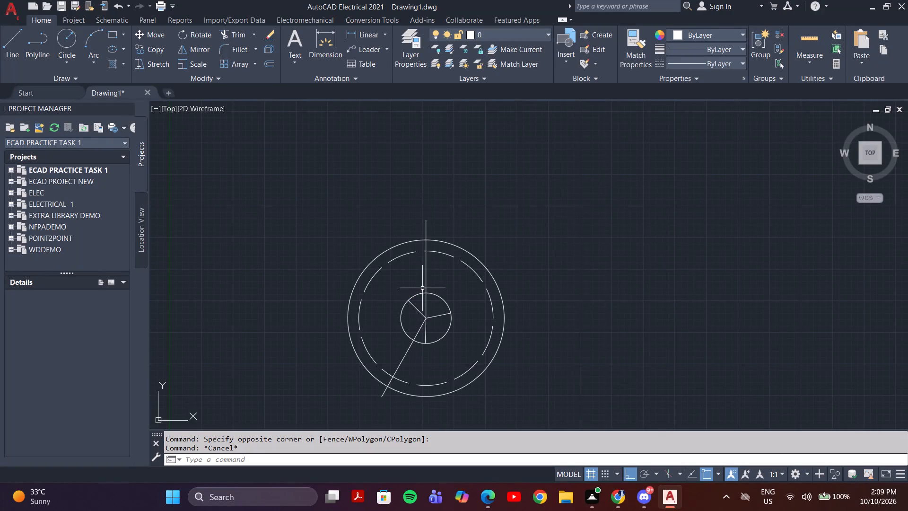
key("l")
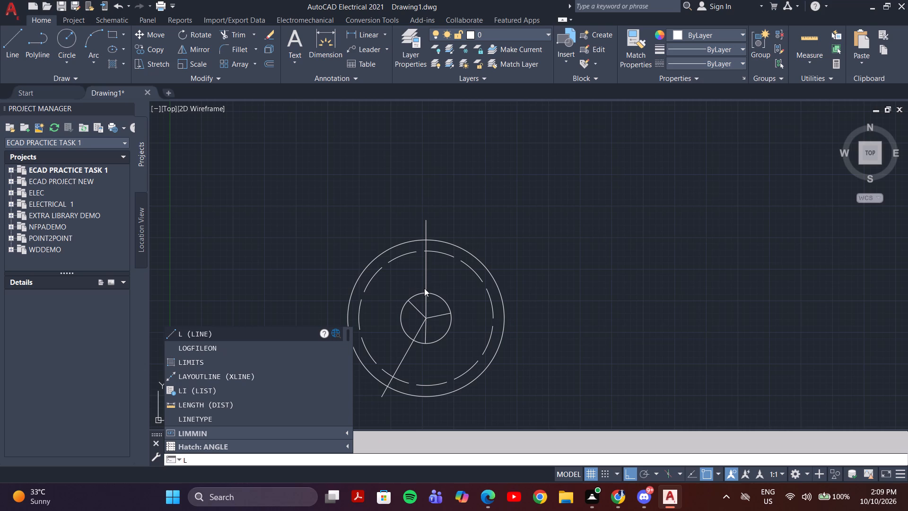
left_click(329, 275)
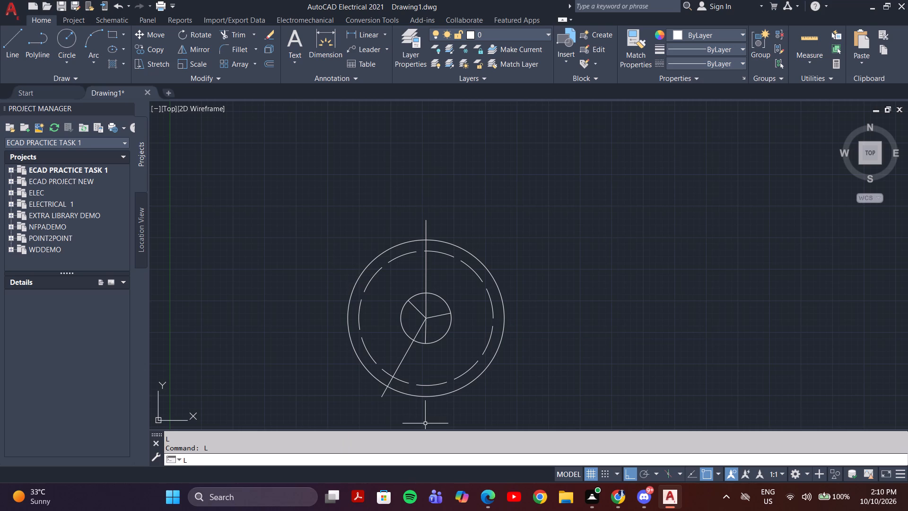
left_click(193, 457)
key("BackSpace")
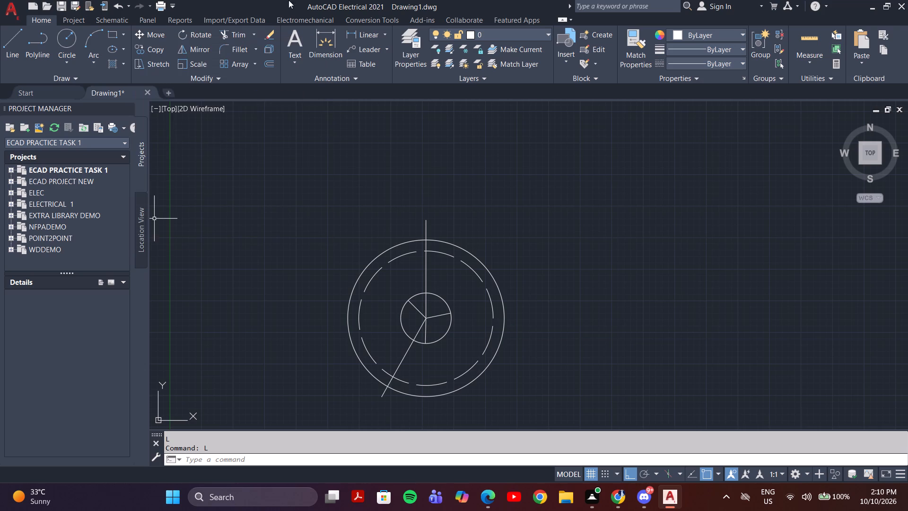
Move all the circles and radial lines together horizontally to the right, using the common centre as base point.
middle_click_drag(506, 259, 539, 220)
scroll(555, 182, "down", 2)
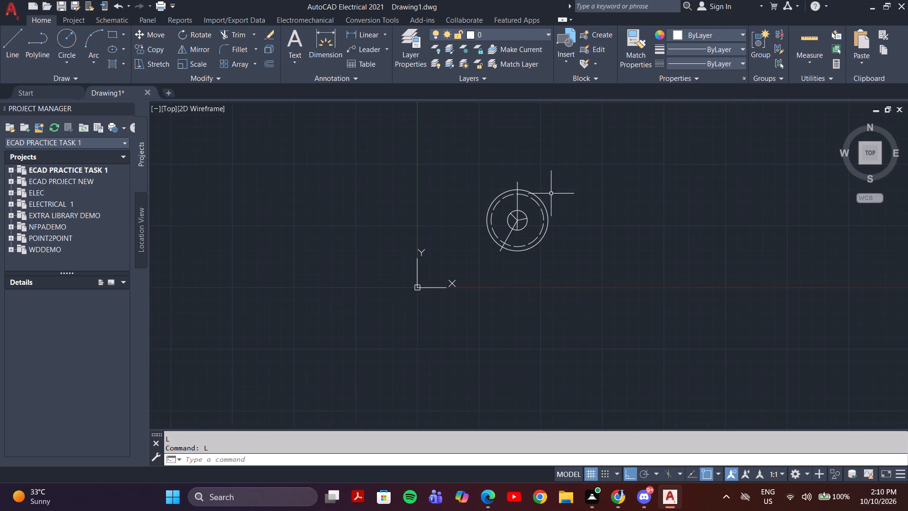
middle_click_drag(551, 194, 503, 278)
scroll(498, 267, "up", 2)
middle_click_drag(498, 263, 497, 195)
left_click(543, 173)
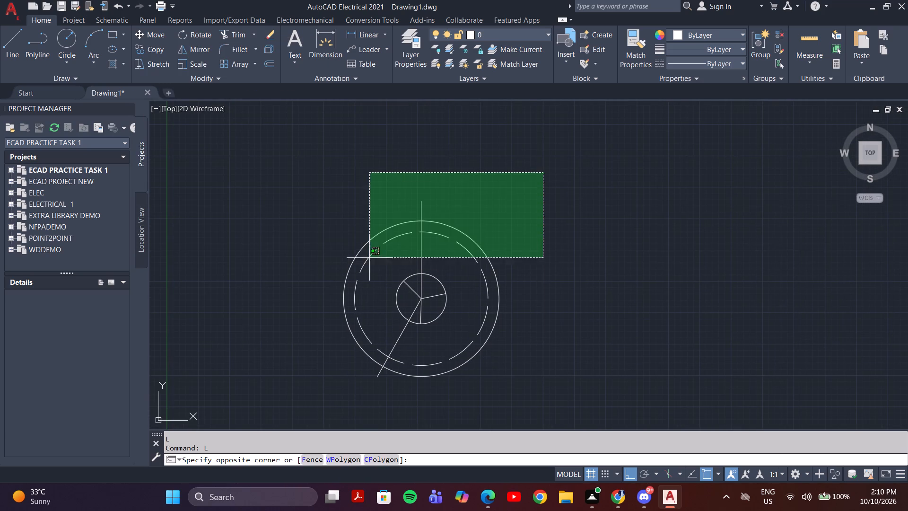
left_click(288, 412)
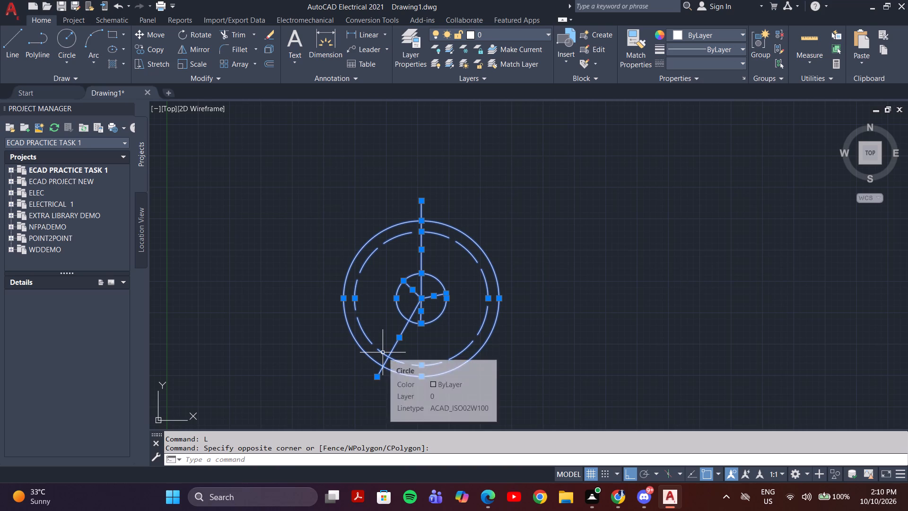
key("m")
key("Return")
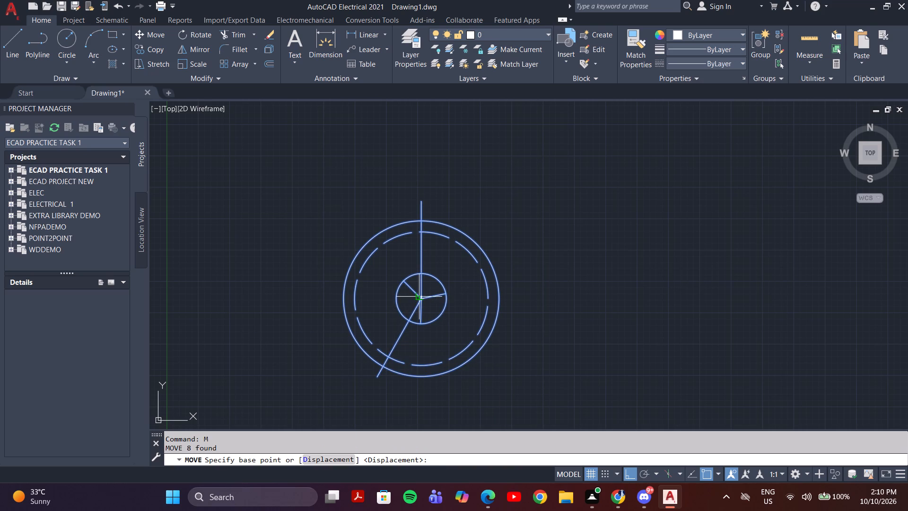
left_click_drag(421, 296, 433, 292)
left_click(535, 225)
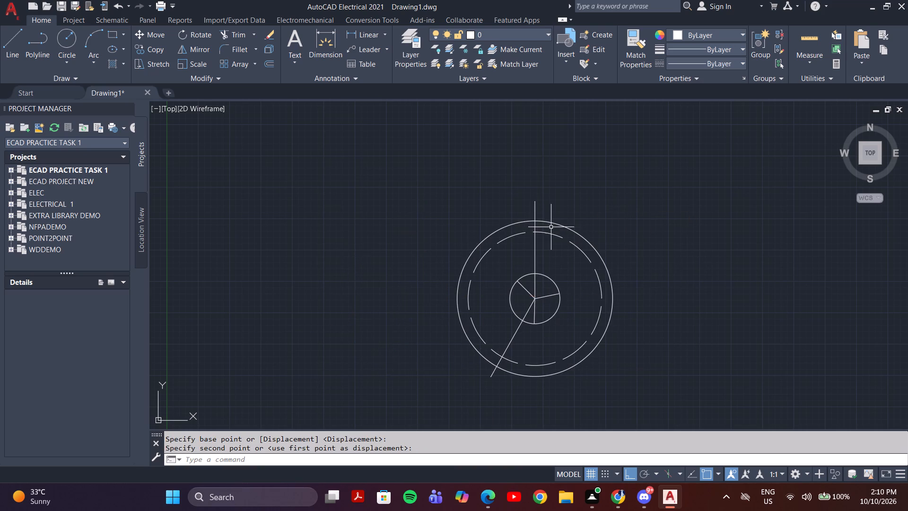
middle_click_drag(555, 224, 498, 191)
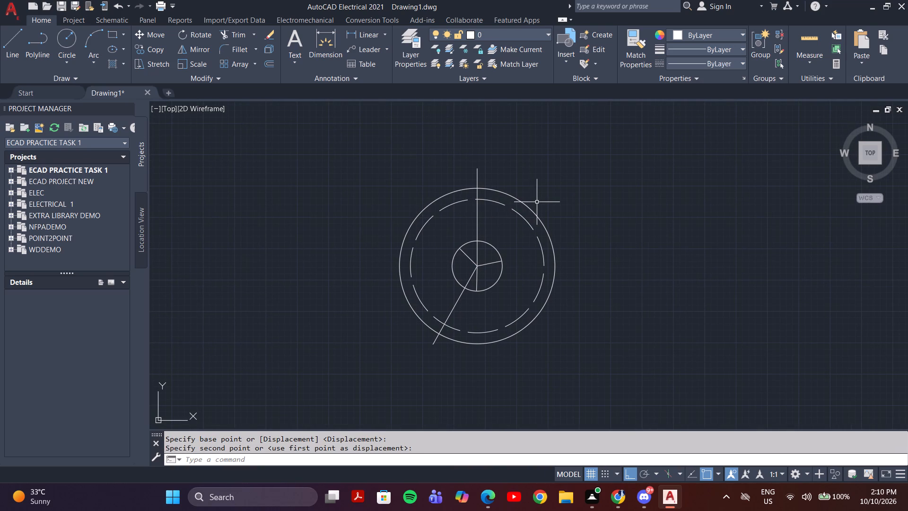
key("Escape")
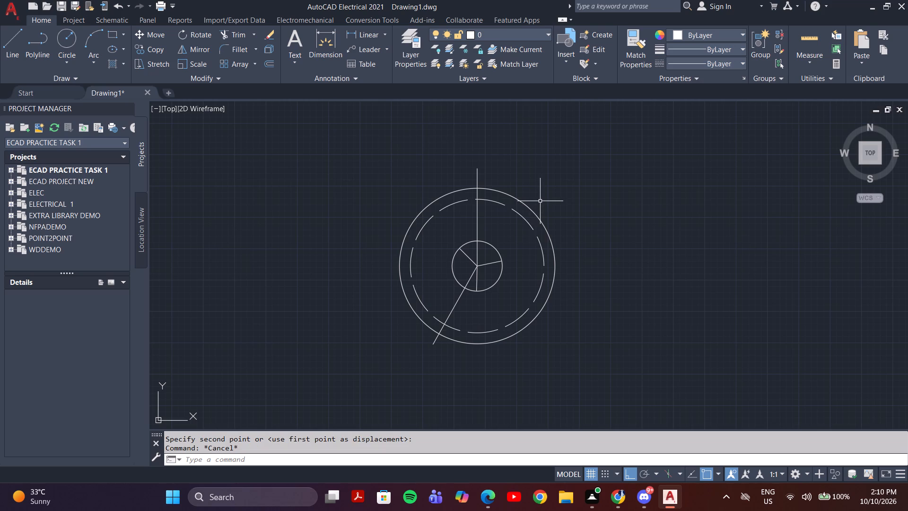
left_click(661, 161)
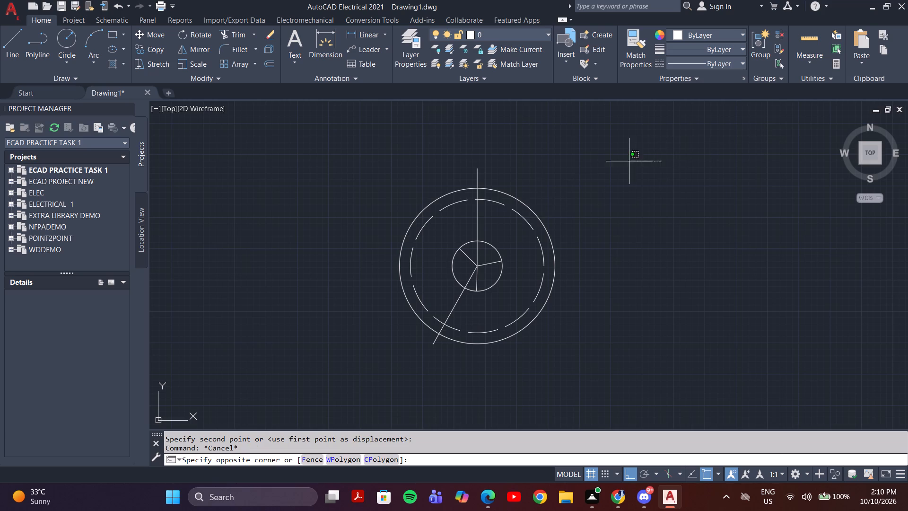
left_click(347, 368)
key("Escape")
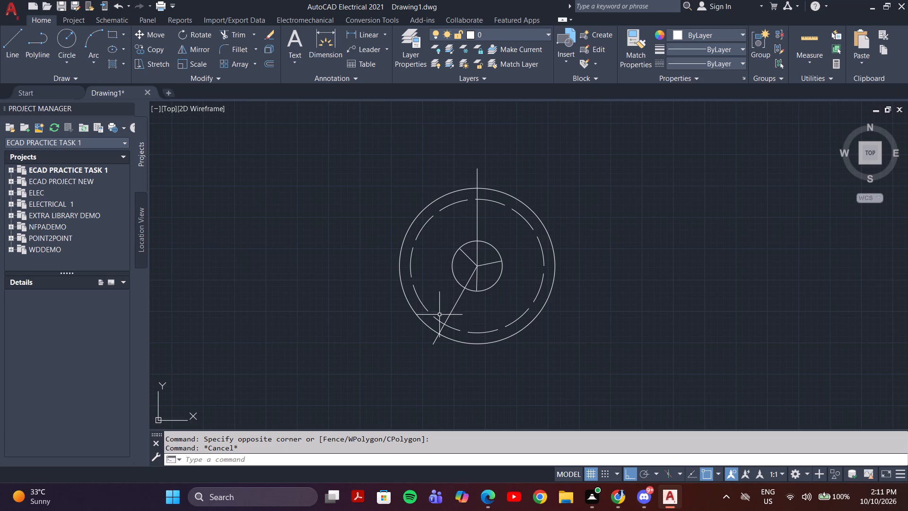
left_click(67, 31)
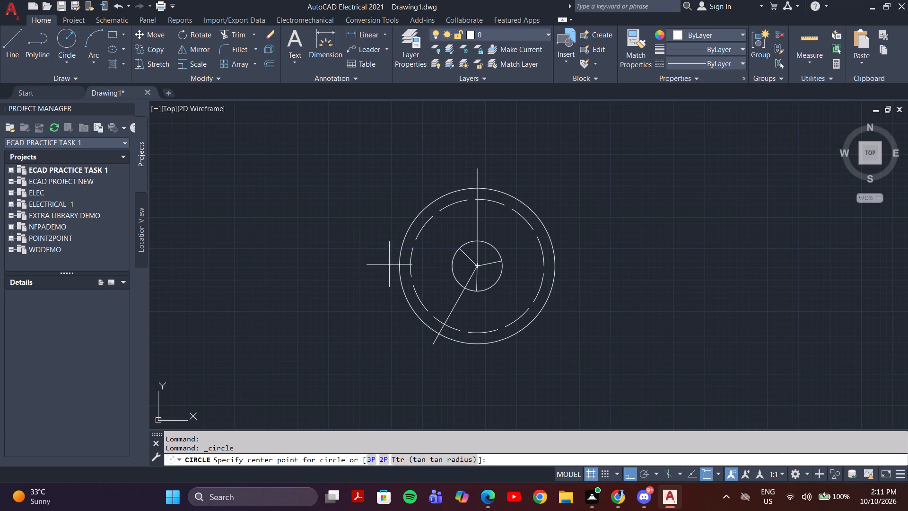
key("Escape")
Delete the dashed circle just inside the 62 mm circle.
left_click(417, 234)
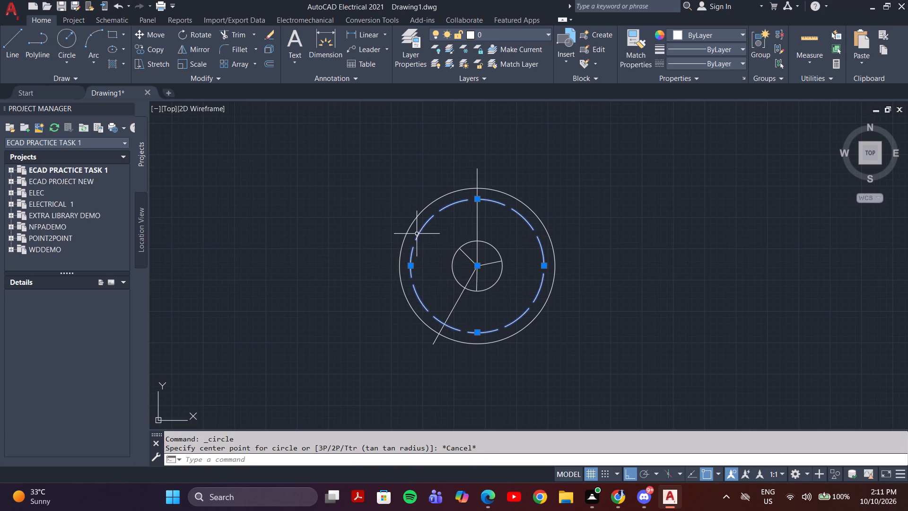
key("Delete")
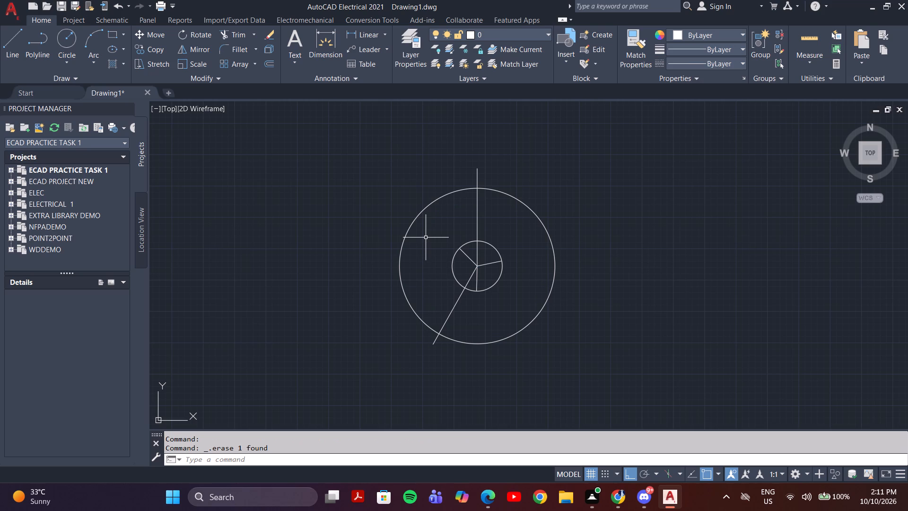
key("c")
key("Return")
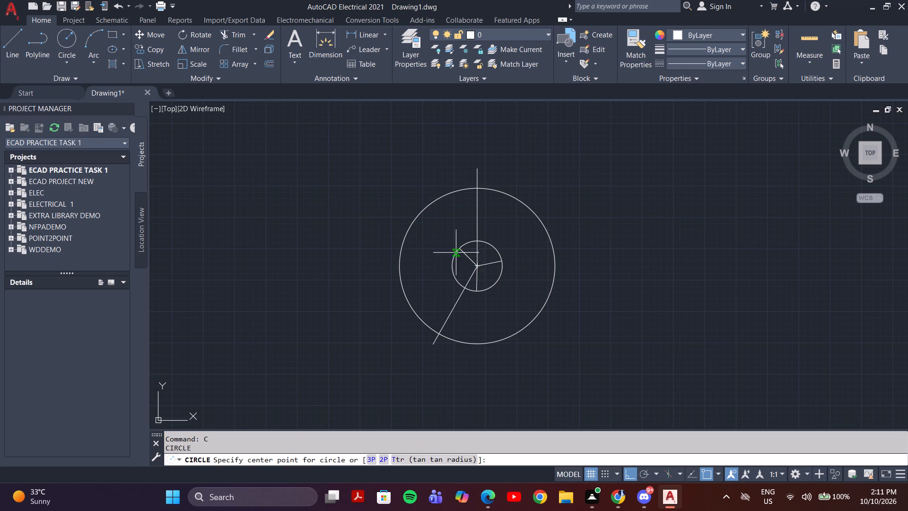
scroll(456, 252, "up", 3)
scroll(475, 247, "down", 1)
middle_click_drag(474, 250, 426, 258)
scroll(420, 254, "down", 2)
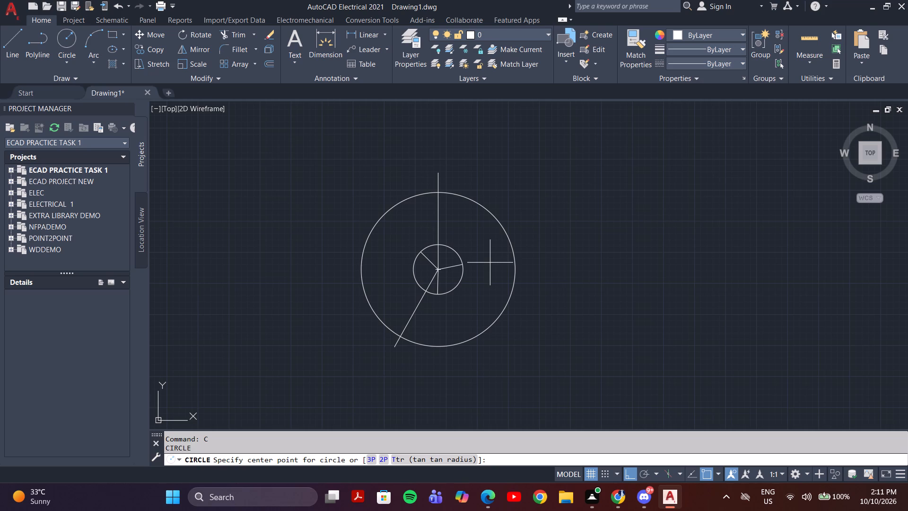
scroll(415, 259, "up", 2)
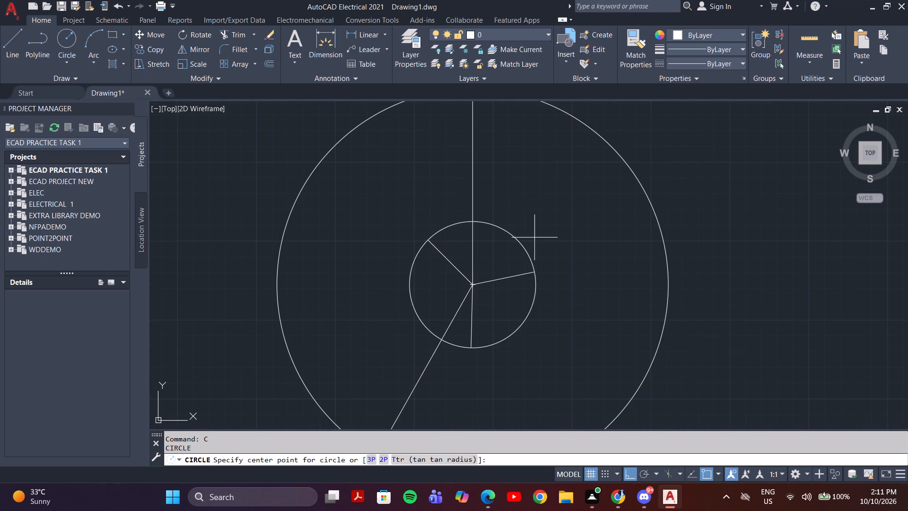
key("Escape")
Delete all five construction lines radiating from the common centre of the 62 and 20 mm circles.
left_click(461, 247)
left_click(435, 282)
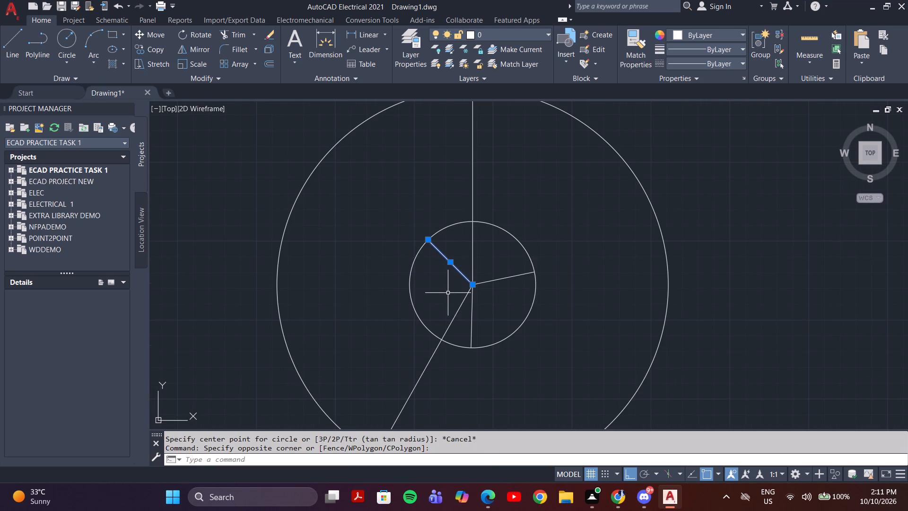
key("Delete")
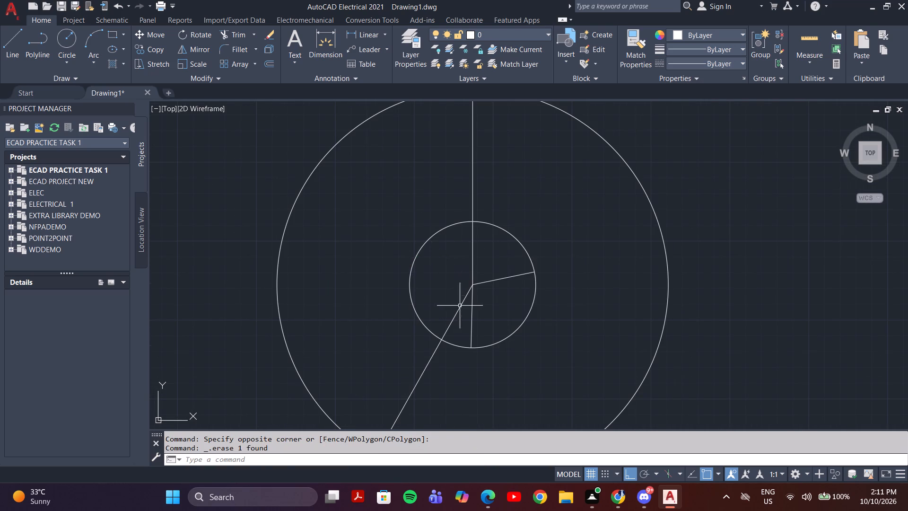
left_click(502, 271)
left_click(489, 300)
key("Delete")
left_click(456, 324)
left_click(437, 309)
key("Delete")
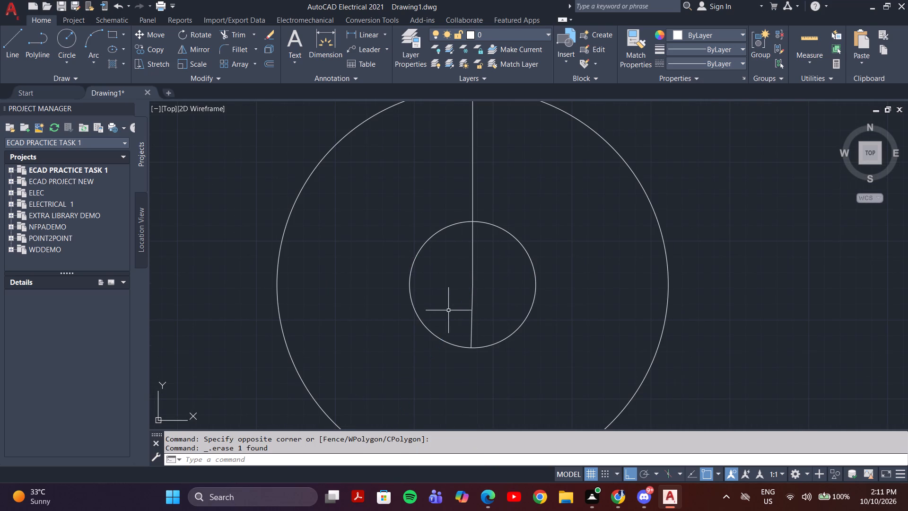
left_click(487, 294)
left_click(460, 310)
key("Delete")
left_click_drag(485, 261, 480, 260)
left_click(463, 267)
key("Delete")
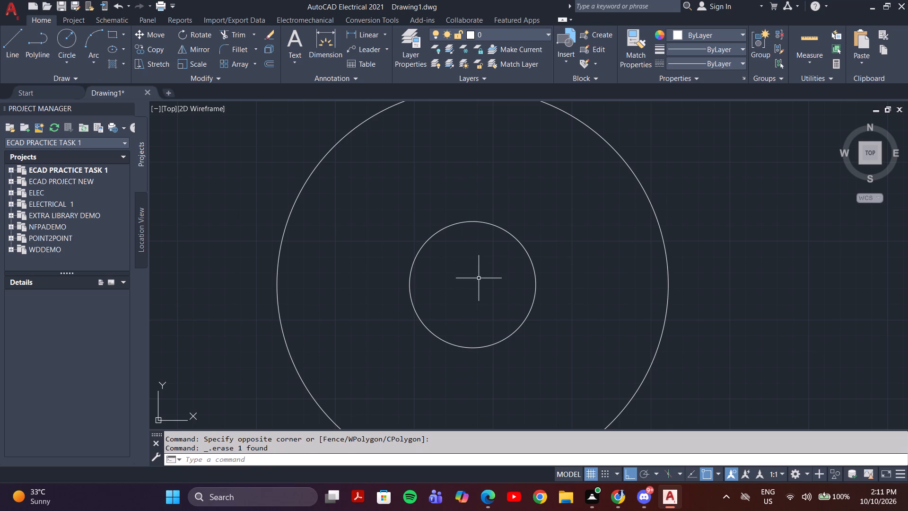
Draw a horizontal line about 43 mm long from the common centre rightward past the 62 mm circle.
key("l")
key("Return")
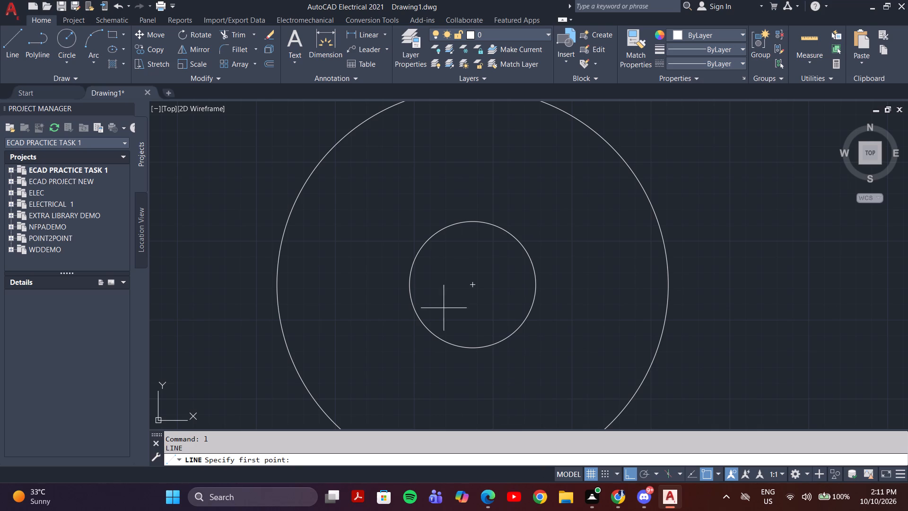
left_click(473, 284)
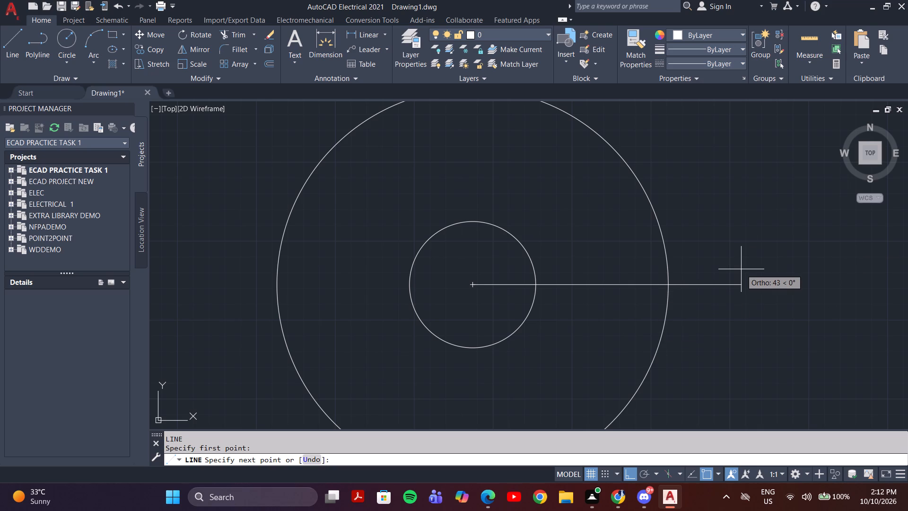
left_click(749, 285)
key("Escape")
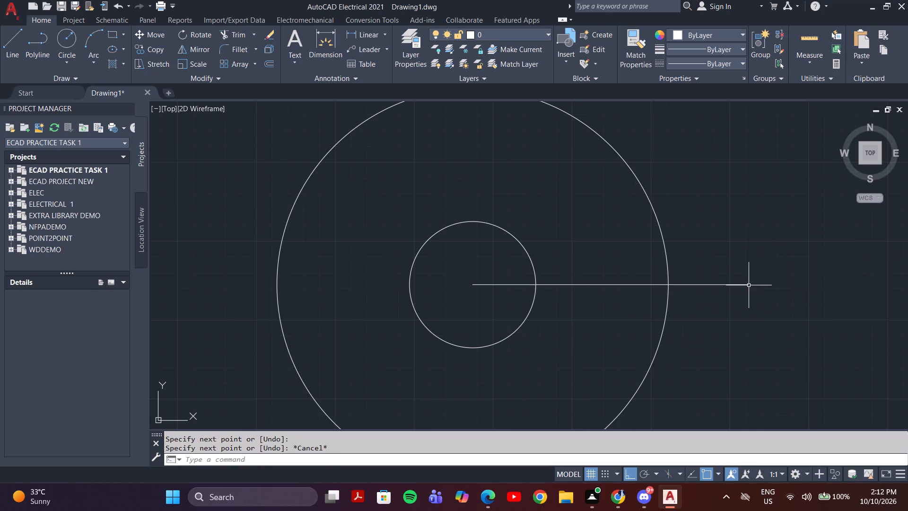
Trim the part of the horizontal line that extends beyond the 62 mm circle.
key("t")
key("r")
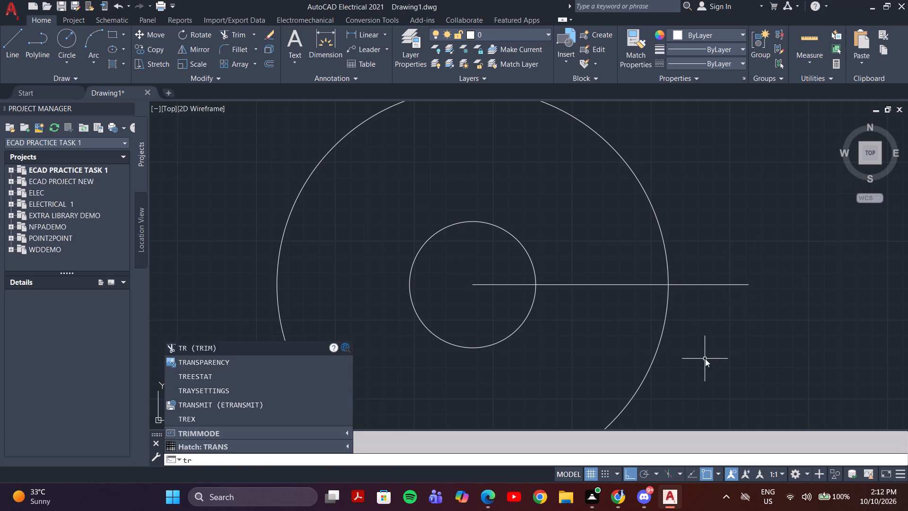
key("Return")
left_click(734, 225)
left_click(725, 331)
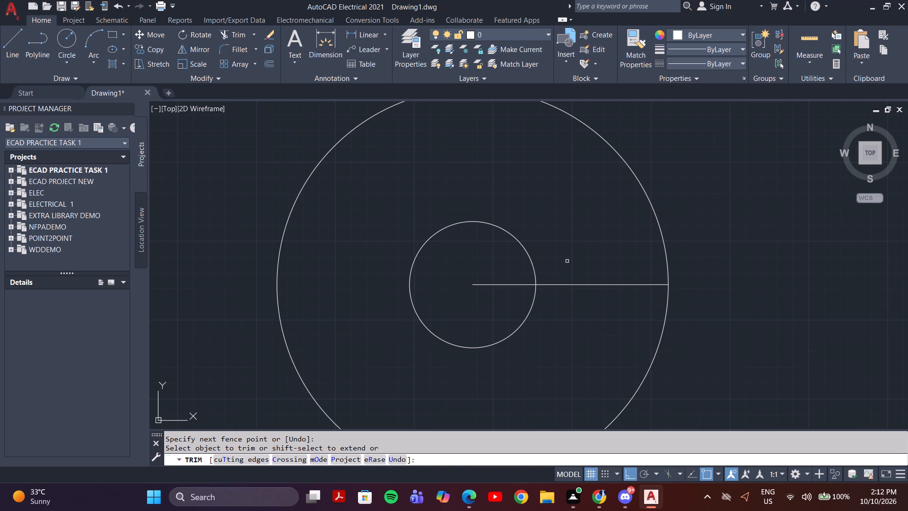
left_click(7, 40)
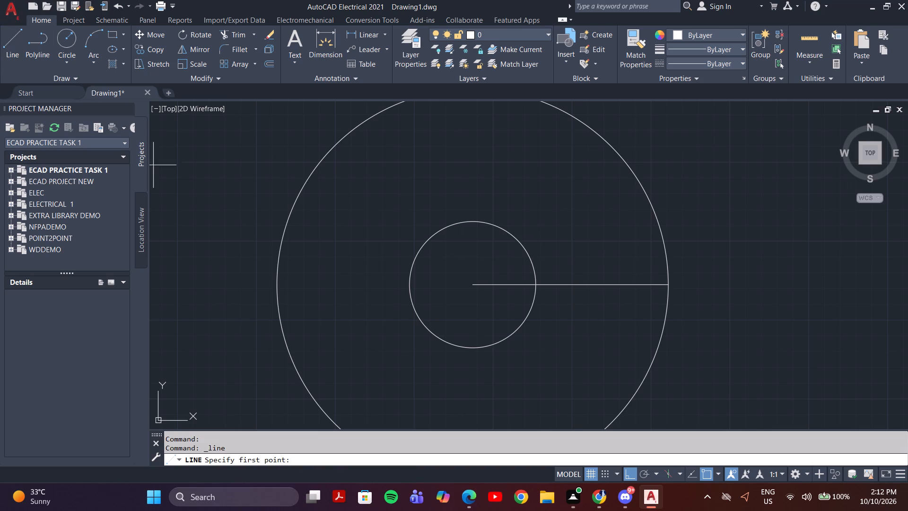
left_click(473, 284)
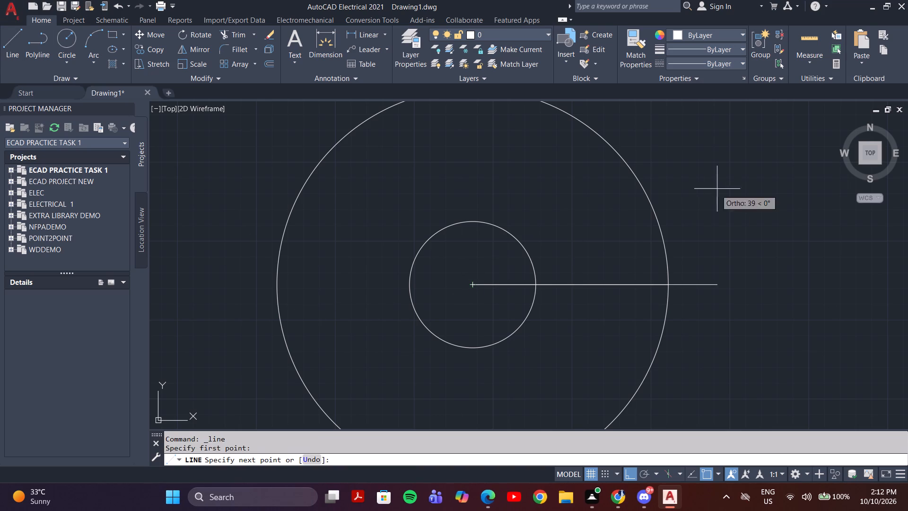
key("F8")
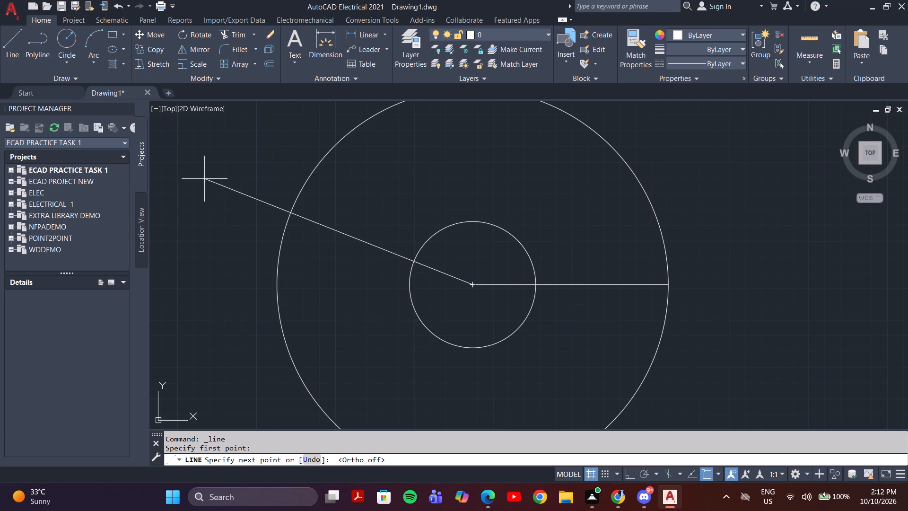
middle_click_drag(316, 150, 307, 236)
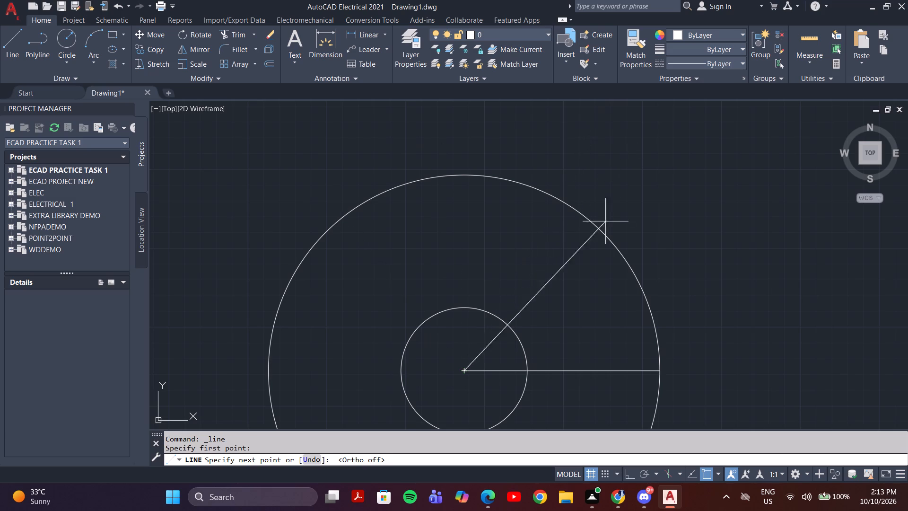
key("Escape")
With polar tracking on, draw a line about 41 mm long at 135° from the common centre past the 62 mm circle.
key("l")
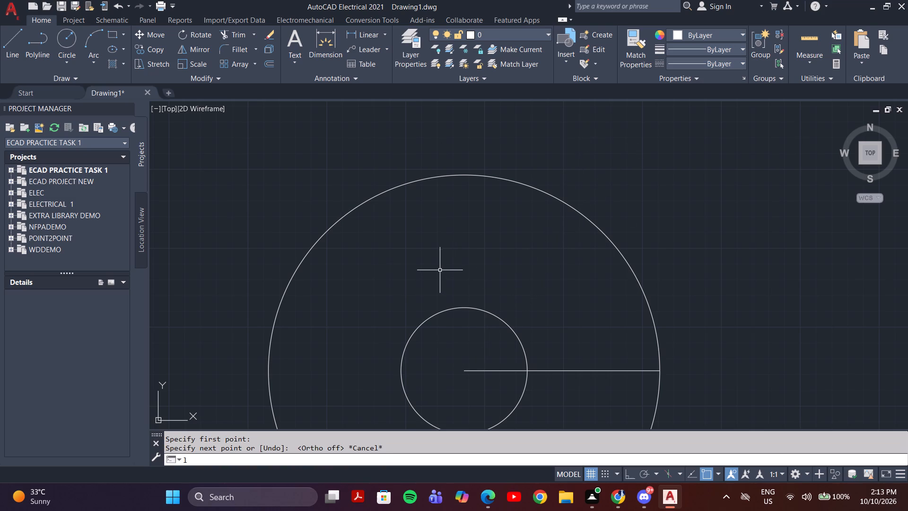
key("Return")
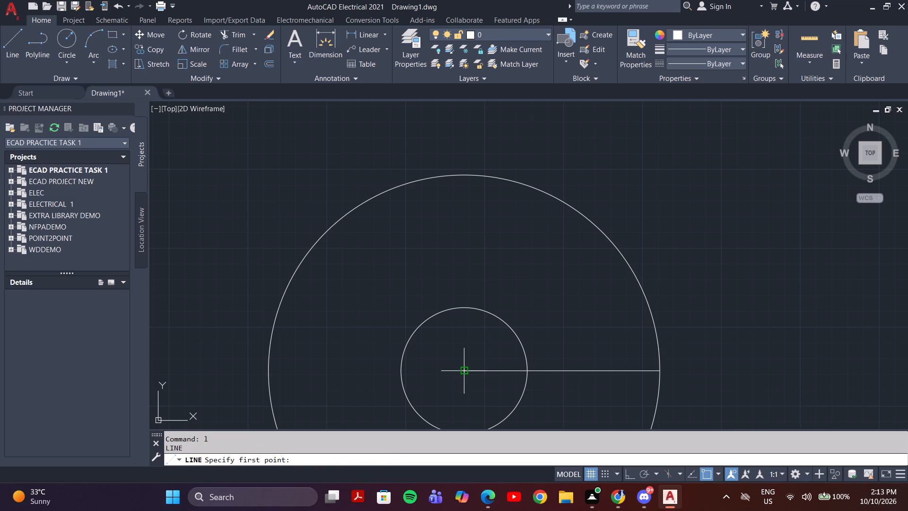
left_click(465, 370)
left_click(644, 475)
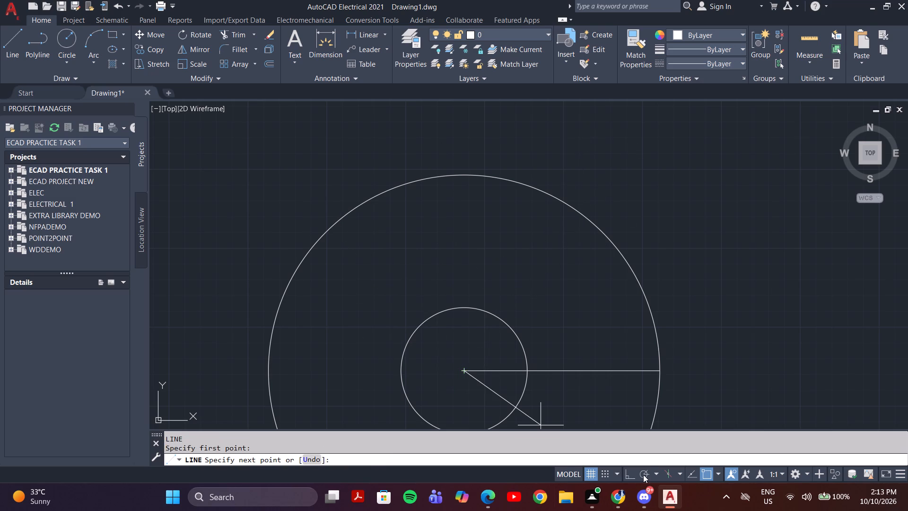
left_click(280, 190)
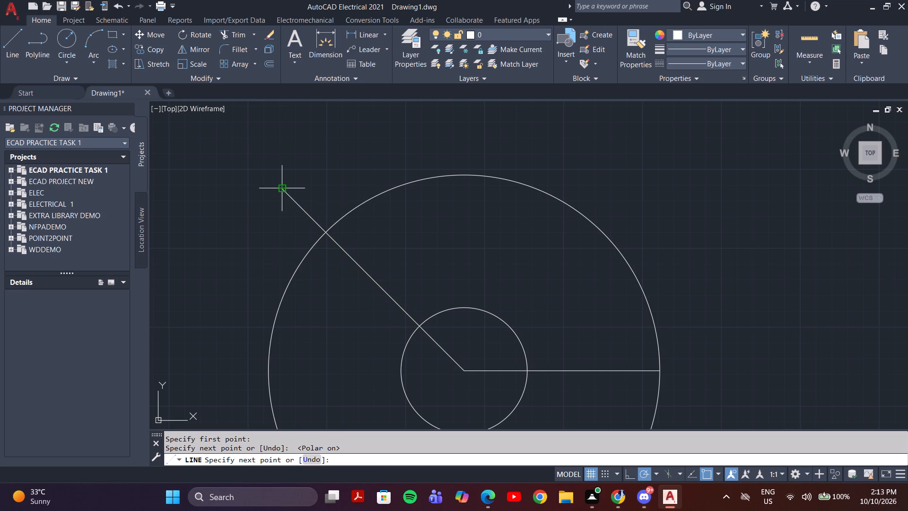
key("Escape")
Draw a steep freehand line from the common centre down and leftward, ending just beyond the 62 mm circle.
middle_click_drag(471, 302, 481, 216)
key("space")
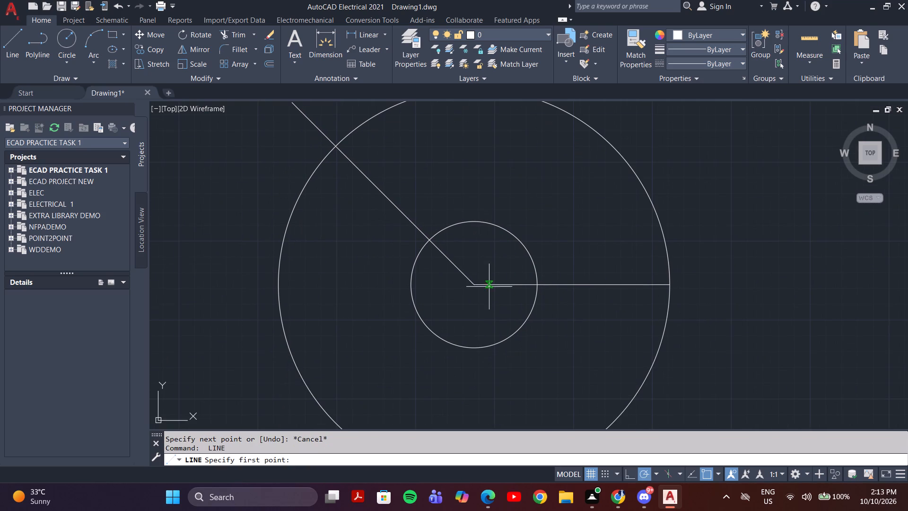
left_click(473, 286)
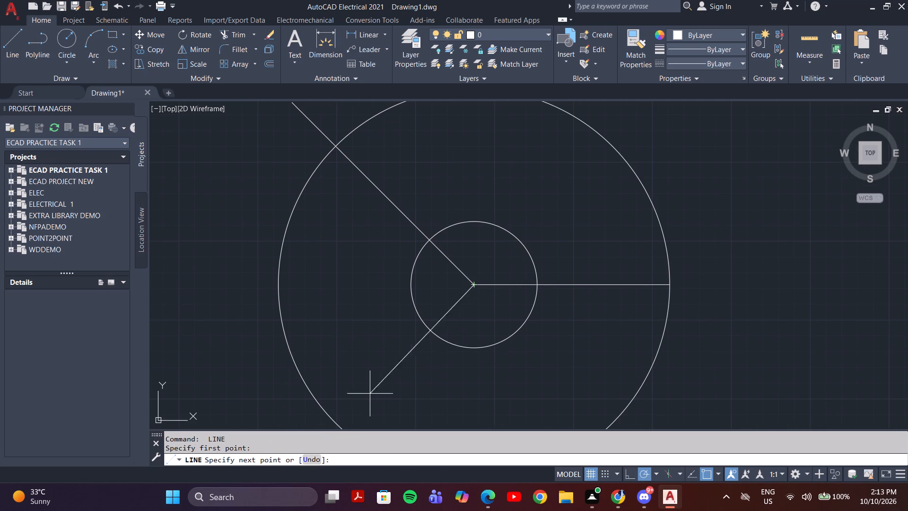
scroll(353, 383, "up", 1)
middle_click_drag(356, 381, 400, 262)
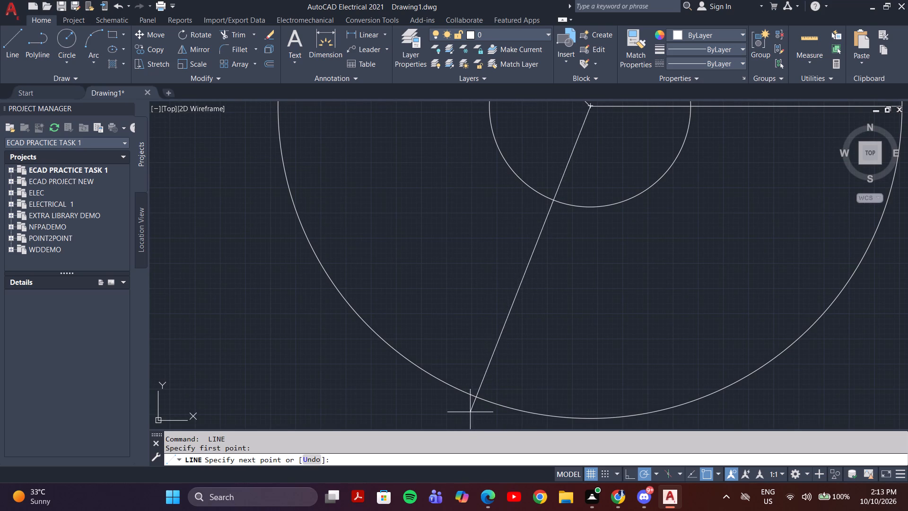
middle_click_drag(509, 307, 488, 210)
scroll(510, 306, "up", 1)
scroll(487, 210, "down", 2)
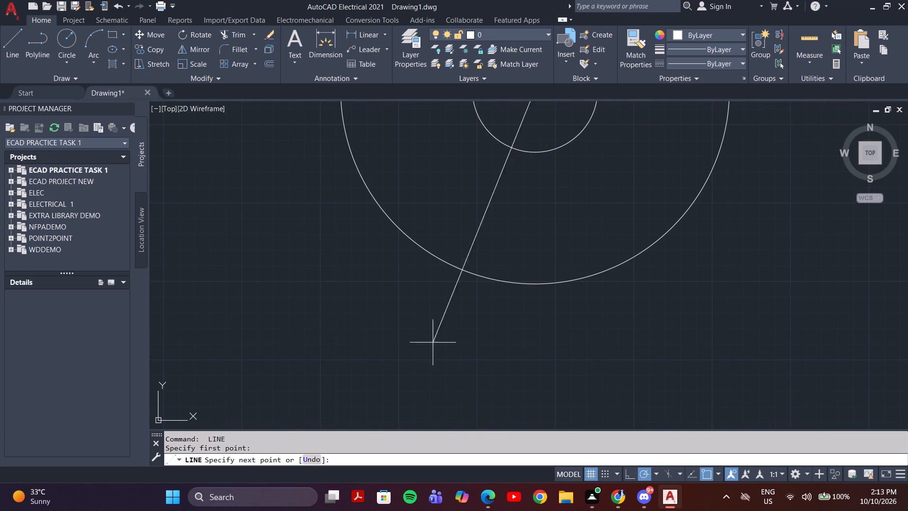
middle_click_drag(384, 298, 383, 340)
scroll(390, 330, "down", 1)
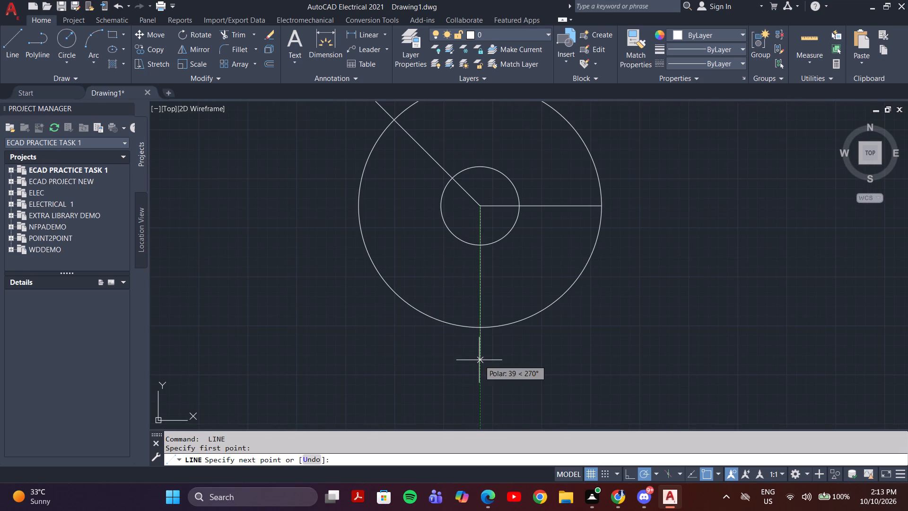
left_click(426, 345)
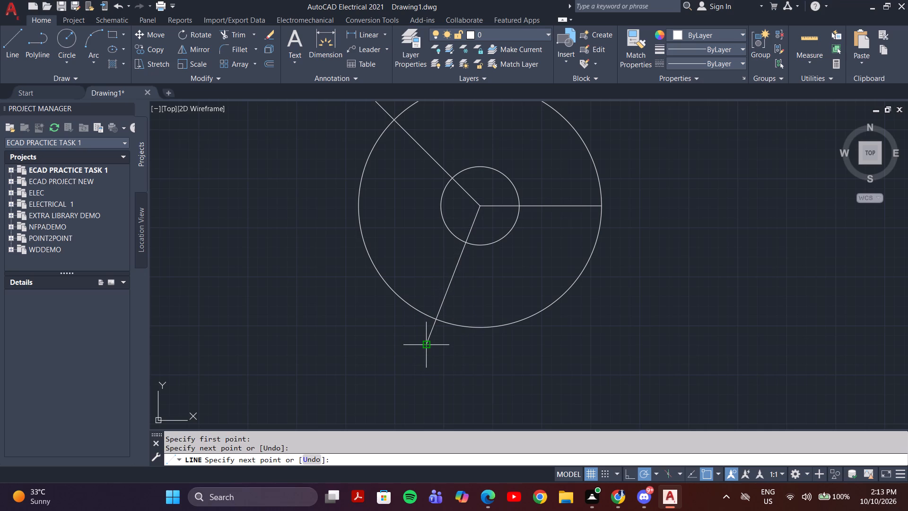
key("Escape")
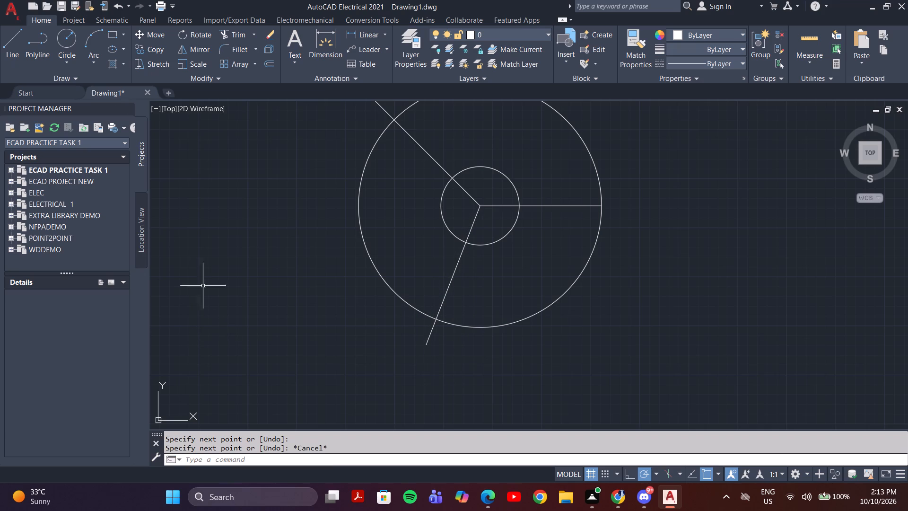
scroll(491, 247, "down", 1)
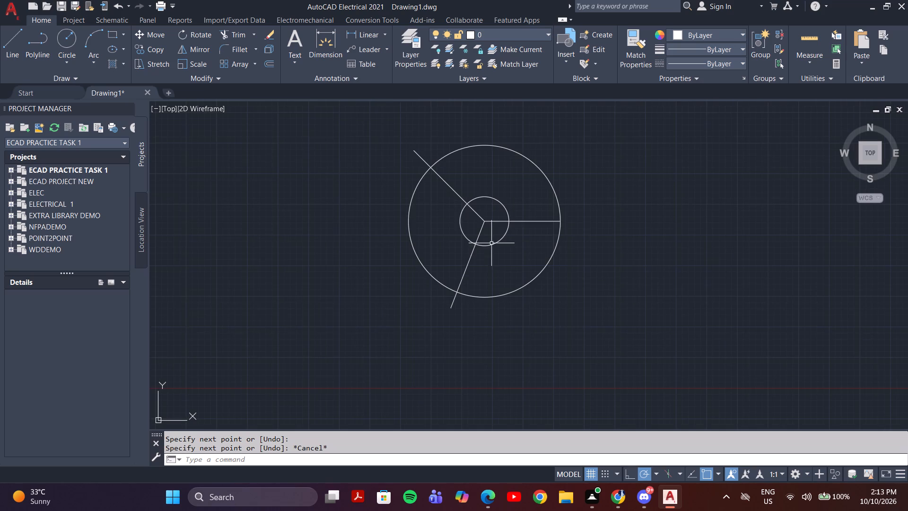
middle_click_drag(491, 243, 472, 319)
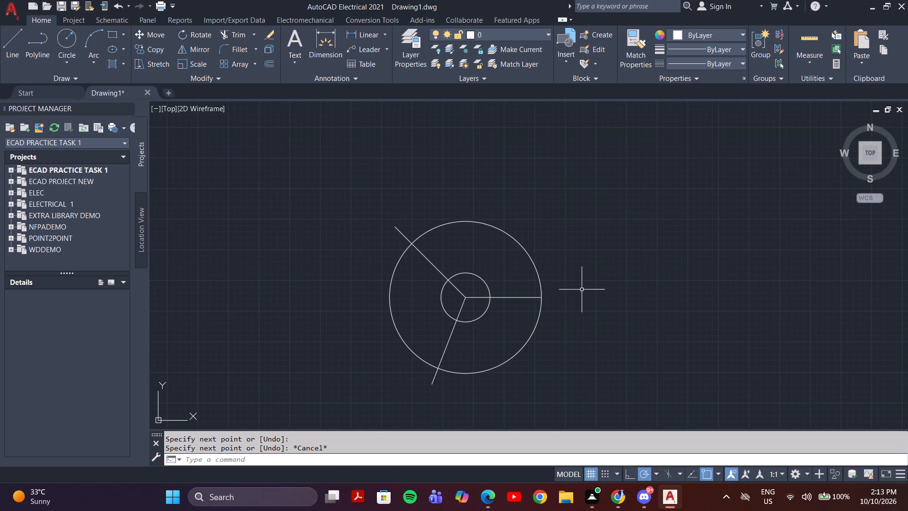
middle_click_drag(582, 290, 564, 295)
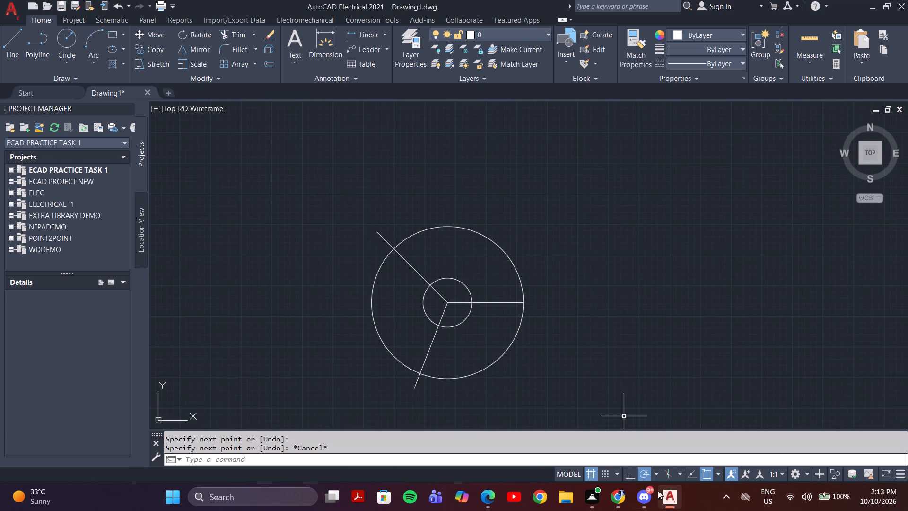
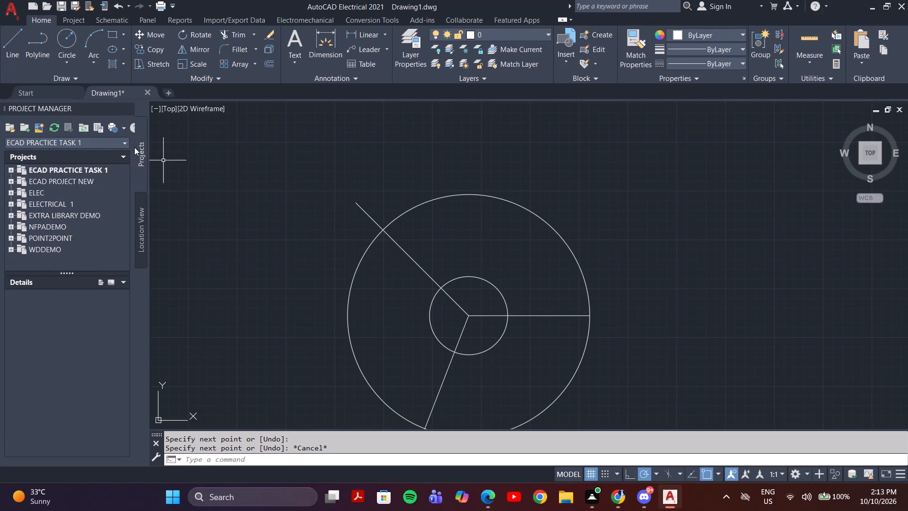
Draw a shallow freehand line from the common centre rightward and slightly upward, ending just beyond the 62 mm circle.
left_click(17, 34)
left_click(468, 316)
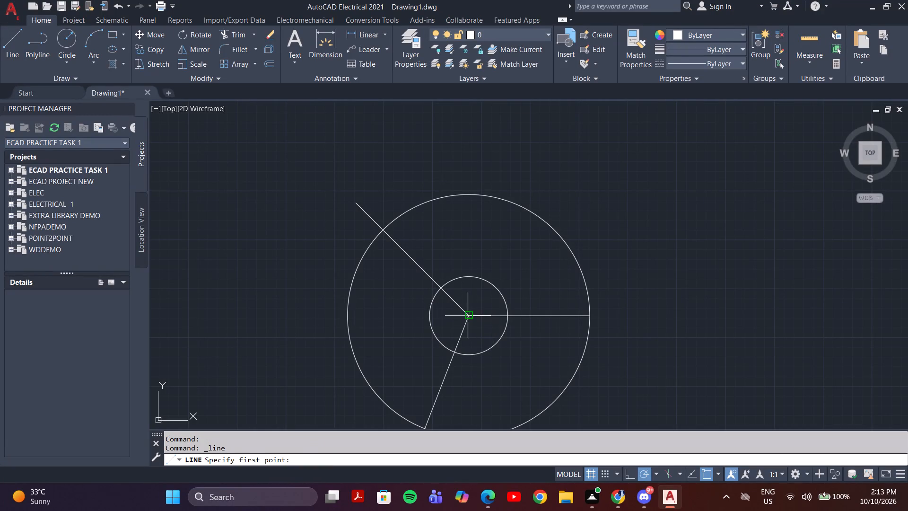
left_click(601, 279)
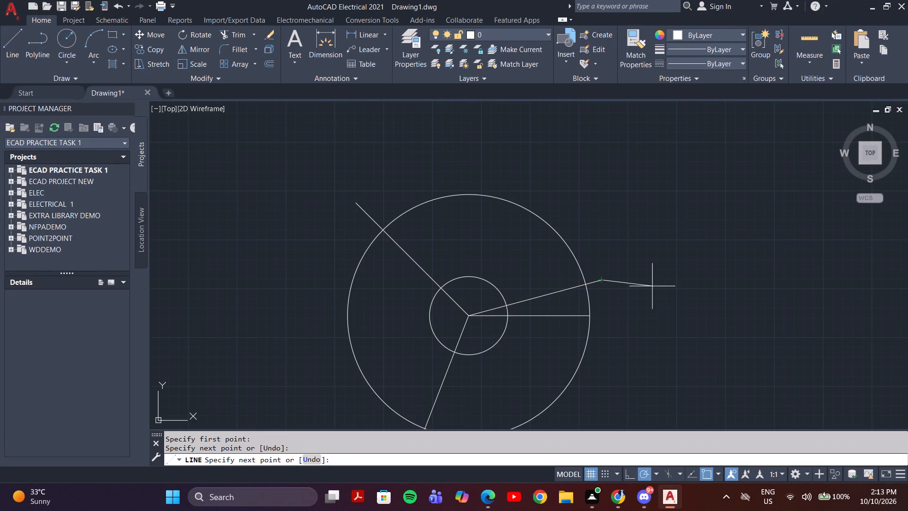
key("Escape")
Delete the horizontal radial line running from the common centre to the 62 mm circle.
left_click(563, 316)
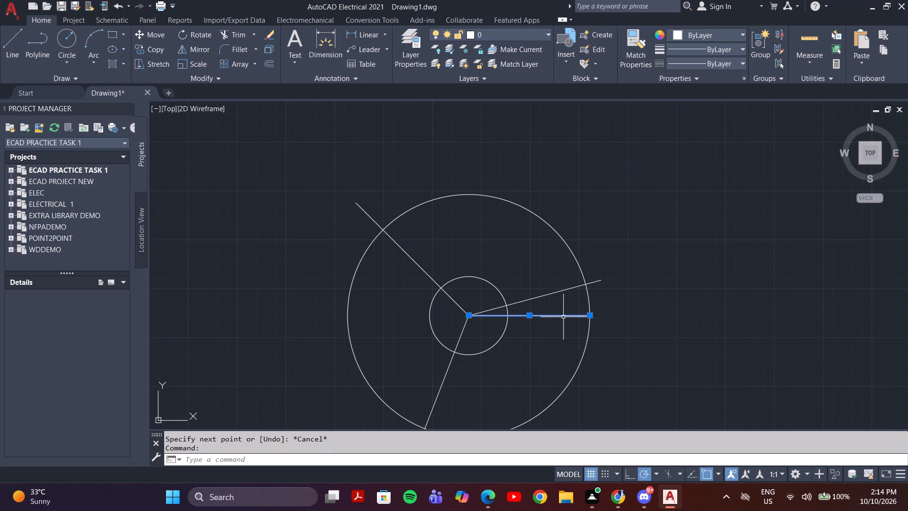
key("Delete")
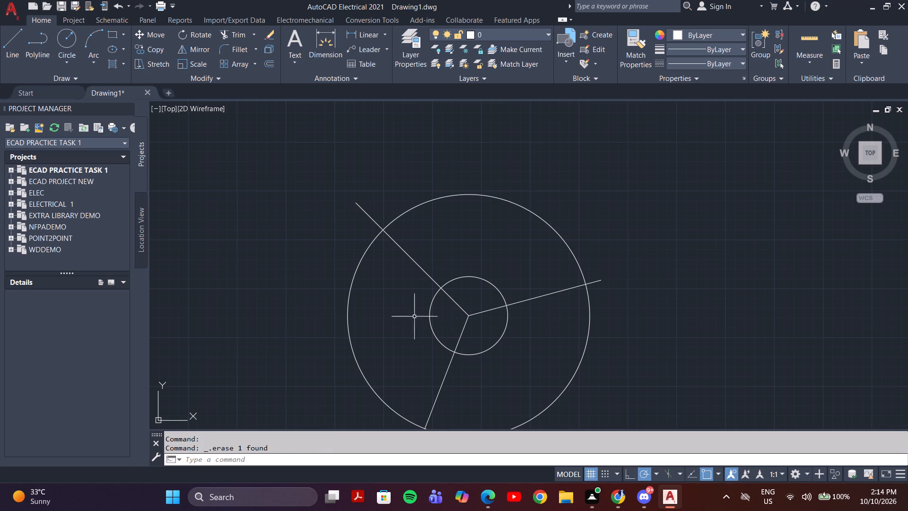
With ortho on, draw a vertical line from the common centre straight down past the 62 mm circle.
left_click(8, 48)
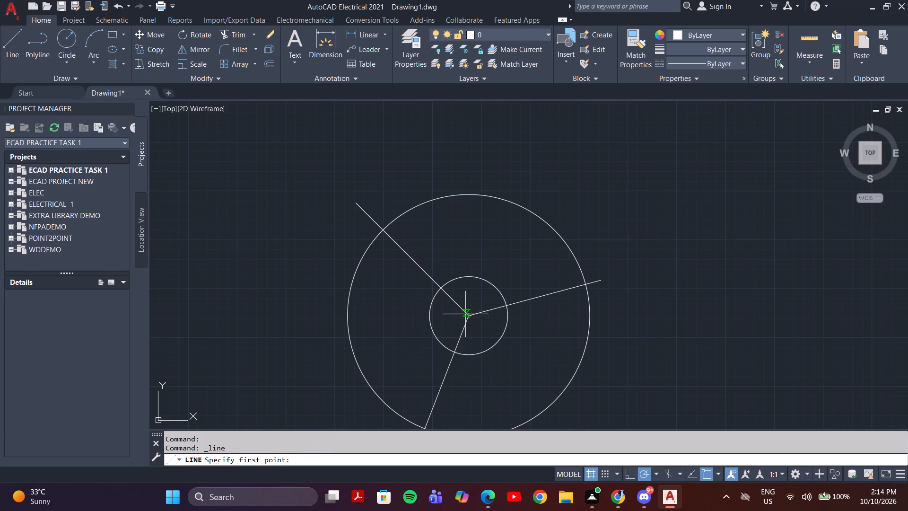
left_click(471, 315)
middle_click_drag(479, 352, 467, 257)
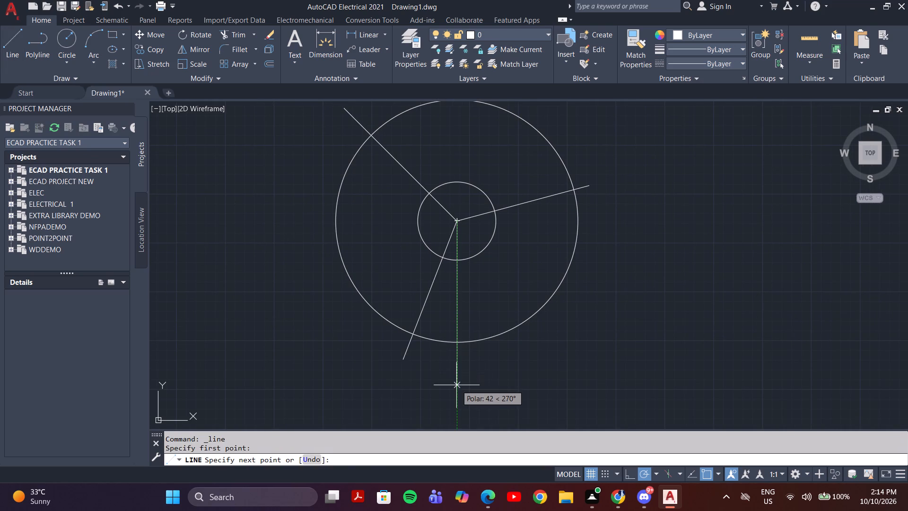
key("F8")
left_click(457, 398)
key("Escape")
Delete the steep freehand line running down and leftward from the common centre.
left_click(403, 352)
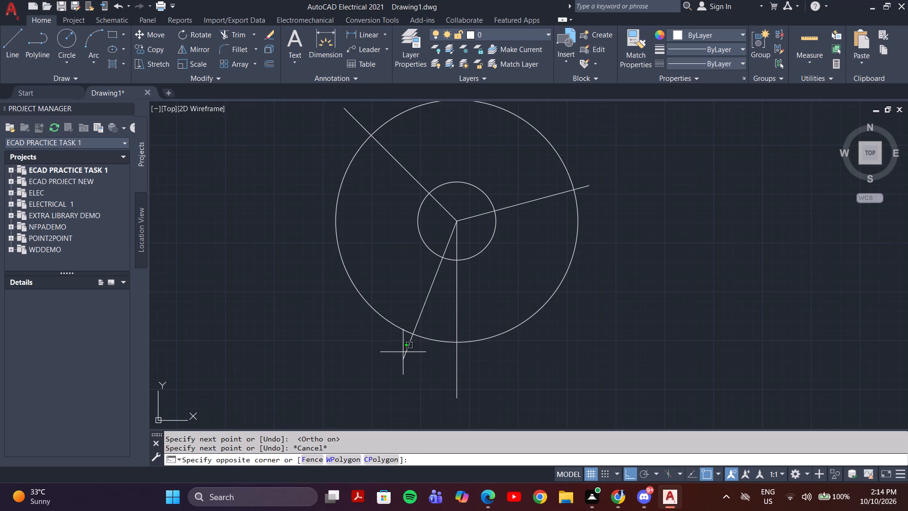
left_click(405, 354)
key("Escape")
double_click(405, 354)
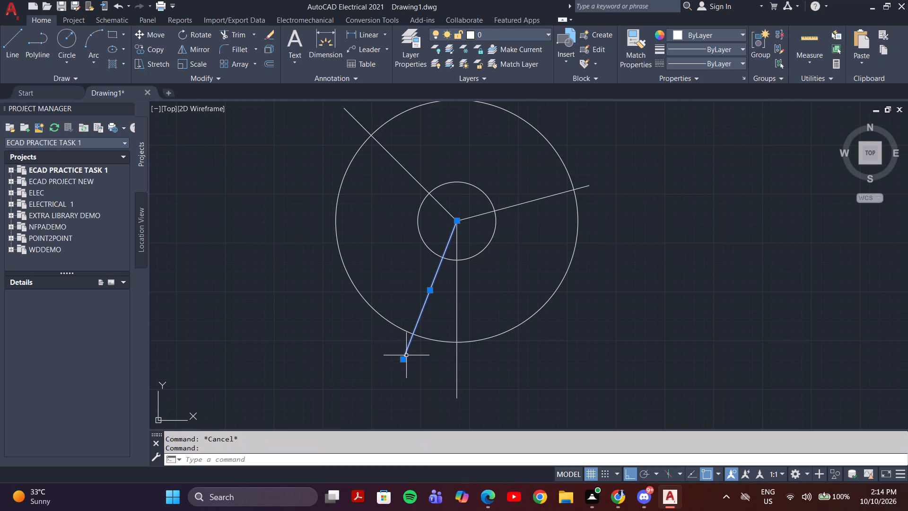
key("Delete")
Turn on polar tracking and set its angle increment to 15° (15, 30, 45, 60).
left_click(646, 469)
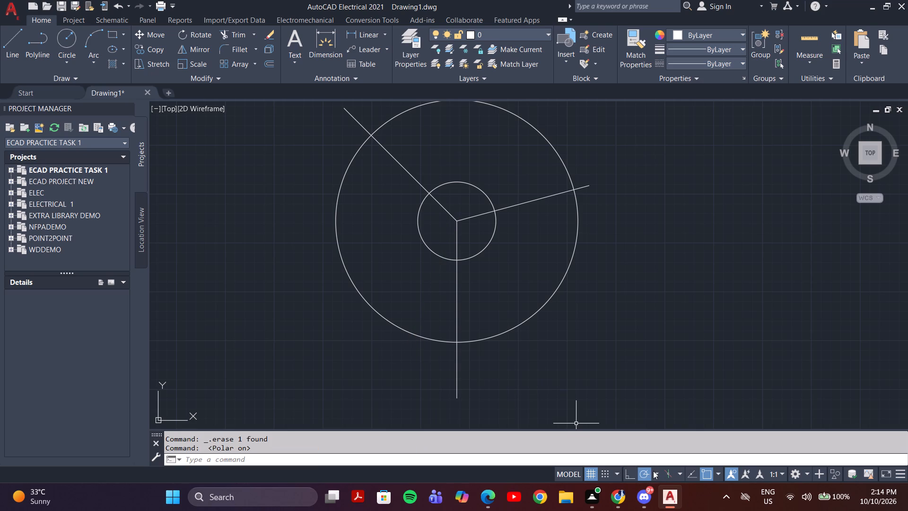
left_click(653, 471)
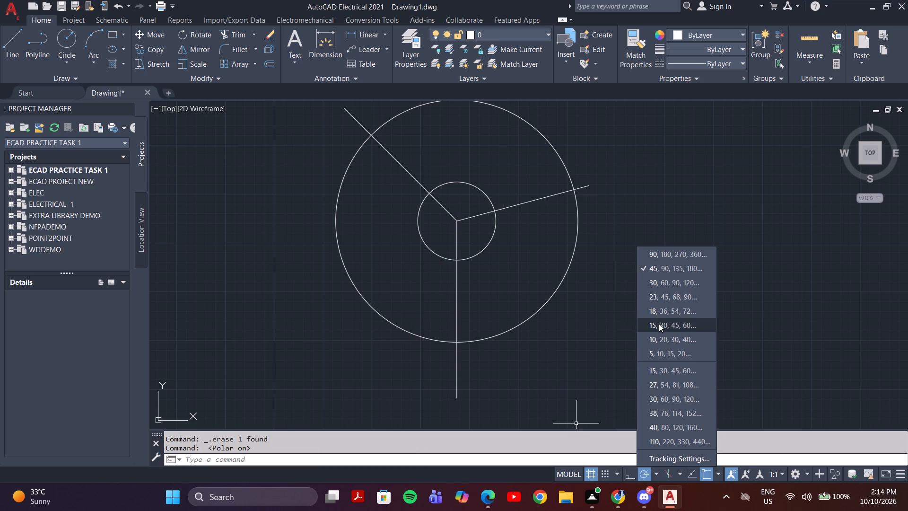
left_click(659, 325)
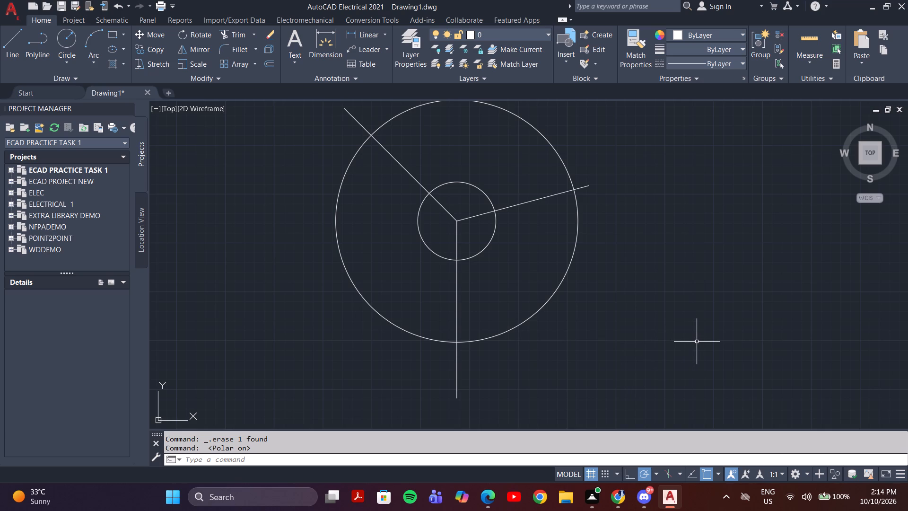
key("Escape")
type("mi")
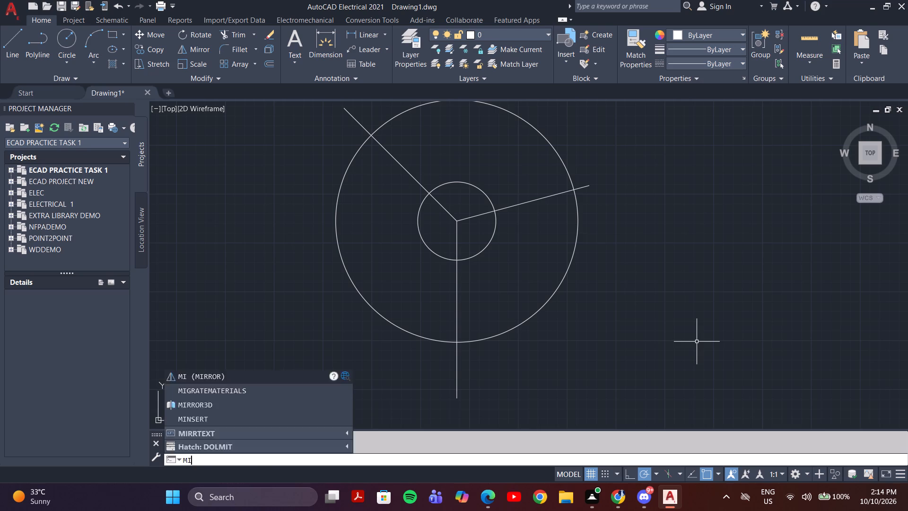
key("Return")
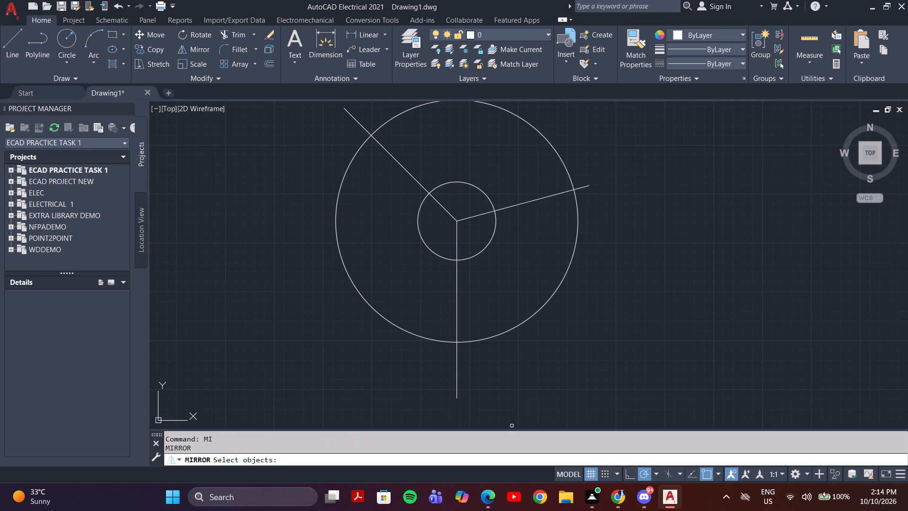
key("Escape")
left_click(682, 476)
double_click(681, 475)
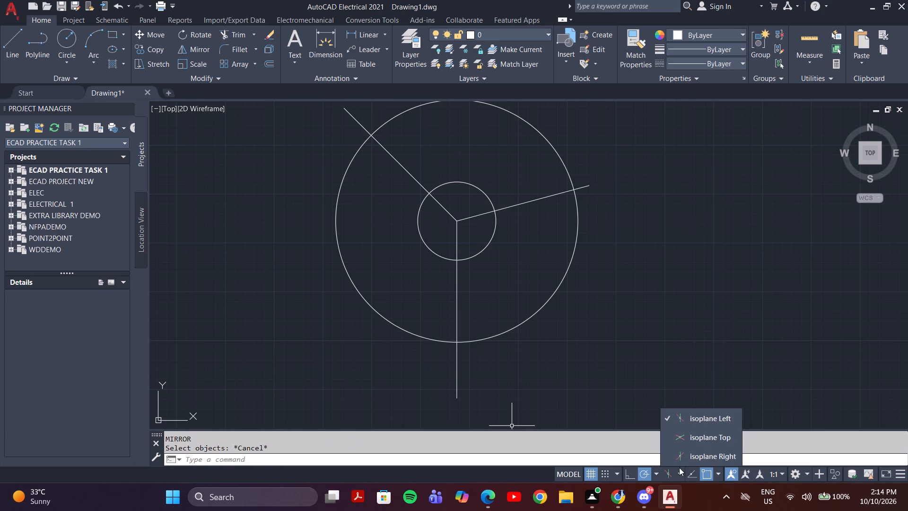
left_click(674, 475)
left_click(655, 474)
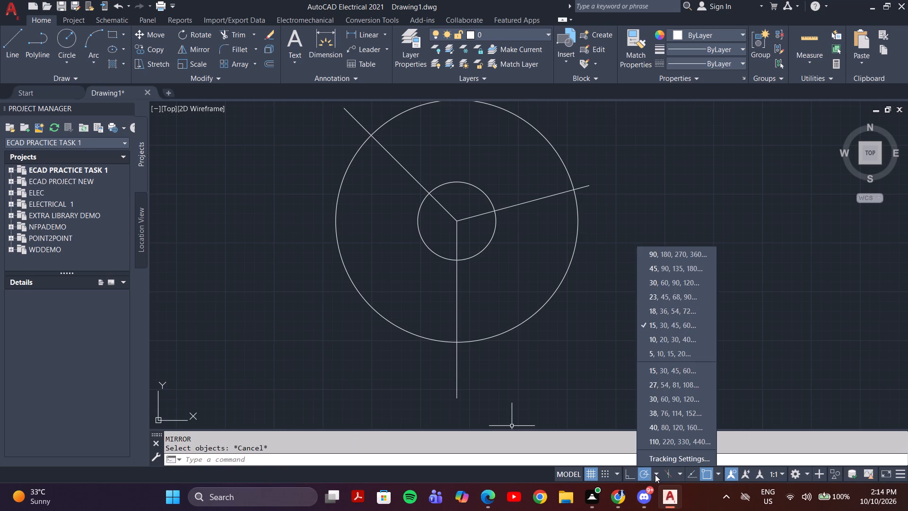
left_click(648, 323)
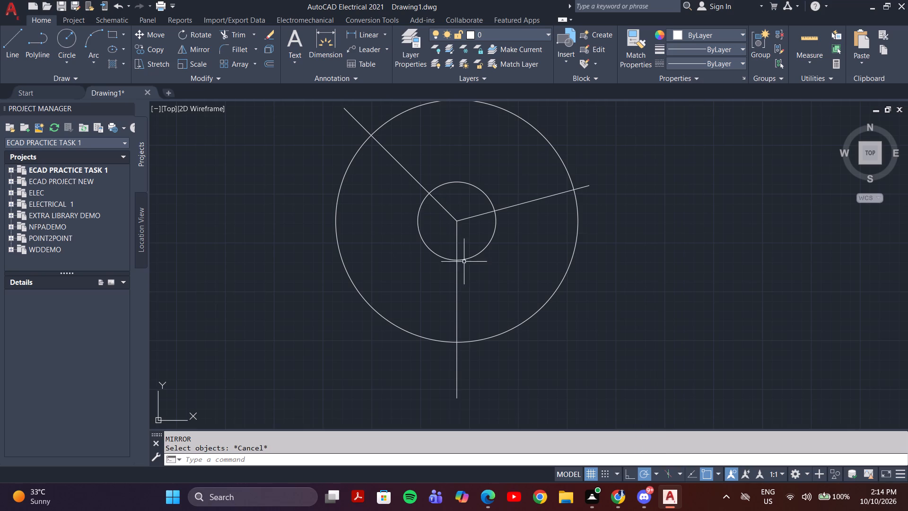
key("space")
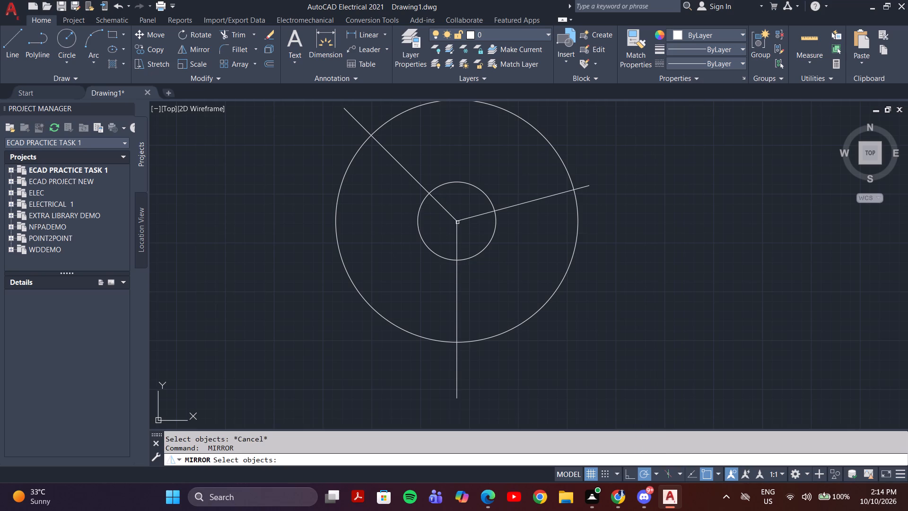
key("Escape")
Draw a line from the common centre downward and leftward, 15° off the vertical line, ending past the 62 mm circle.
key("l")
key("Return")
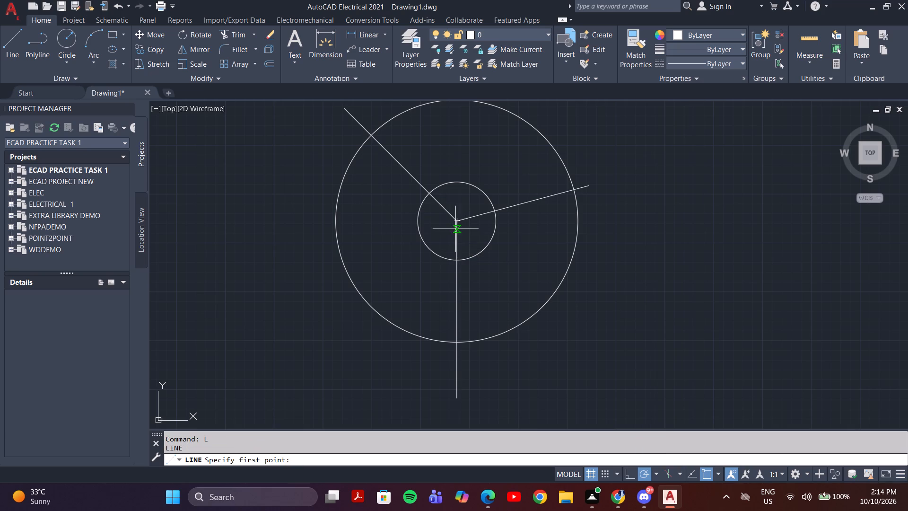
left_click(456, 220)
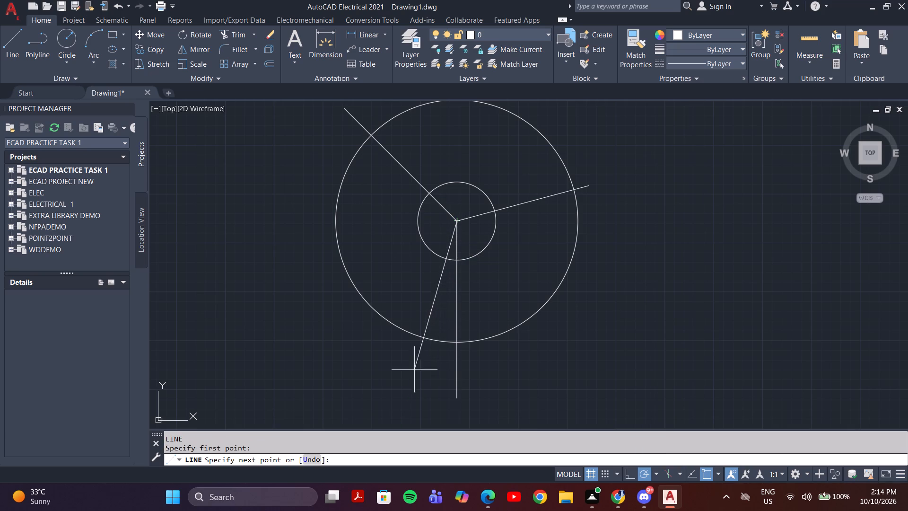
left_click(415, 374)
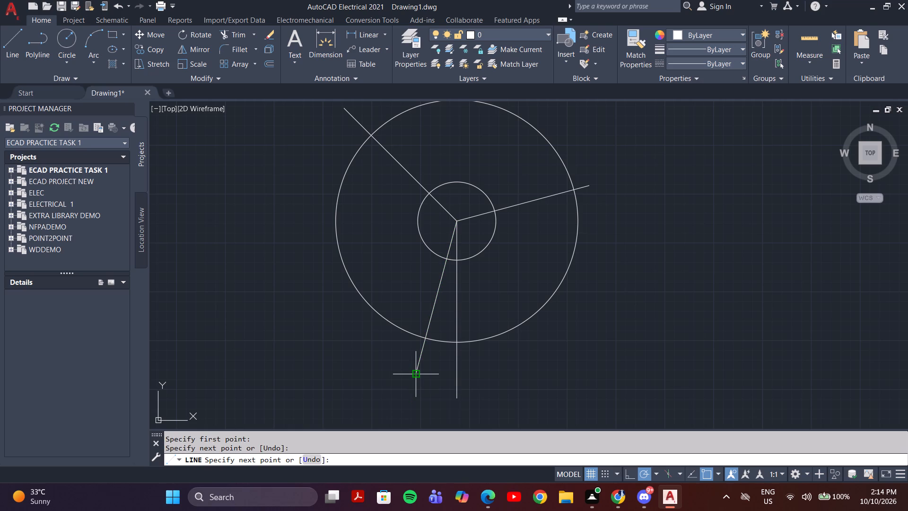
key("Escape")
Trim the ends of all four radial lines that extend beyond the 62 mm circle.
key("t")
key("r")
key("Return")
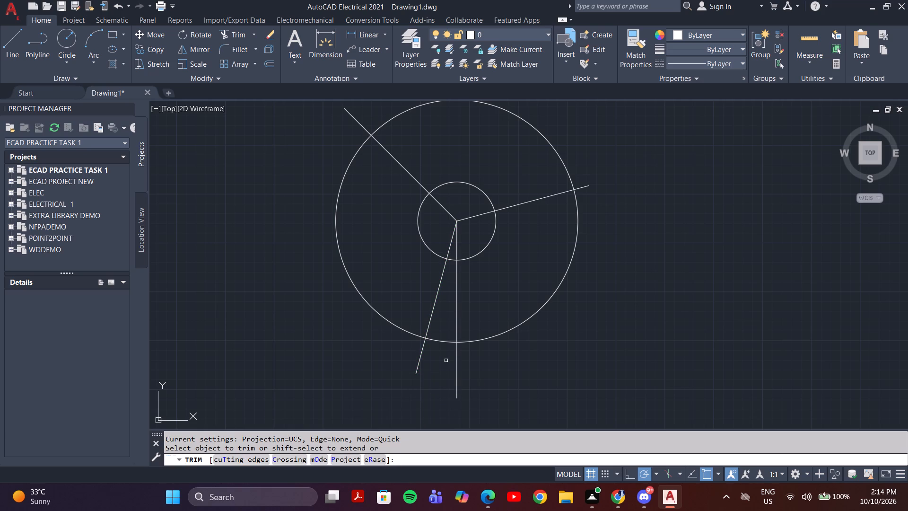
middle_click_drag(411, 246, 406, 361)
left_click_drag(361, 211, 353, 225)
left_click(329, 255)
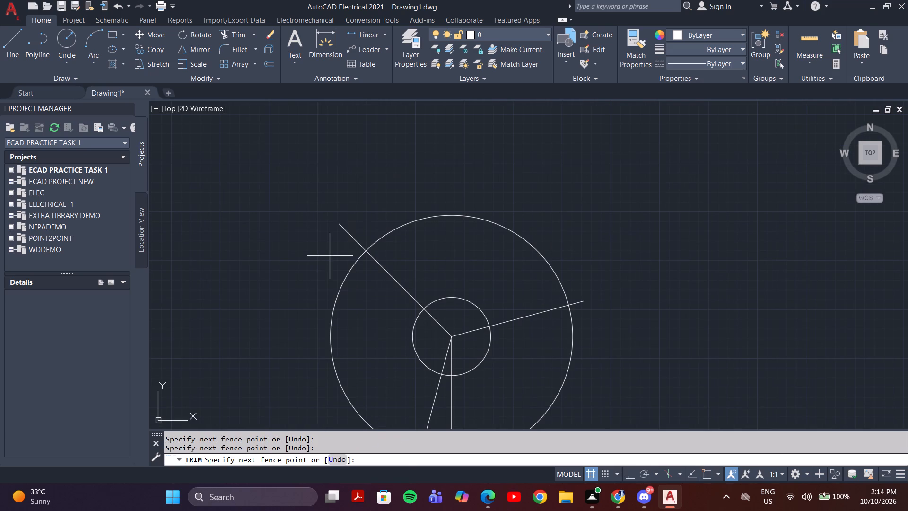
left_click(365, 220)
left_click(589, 327)
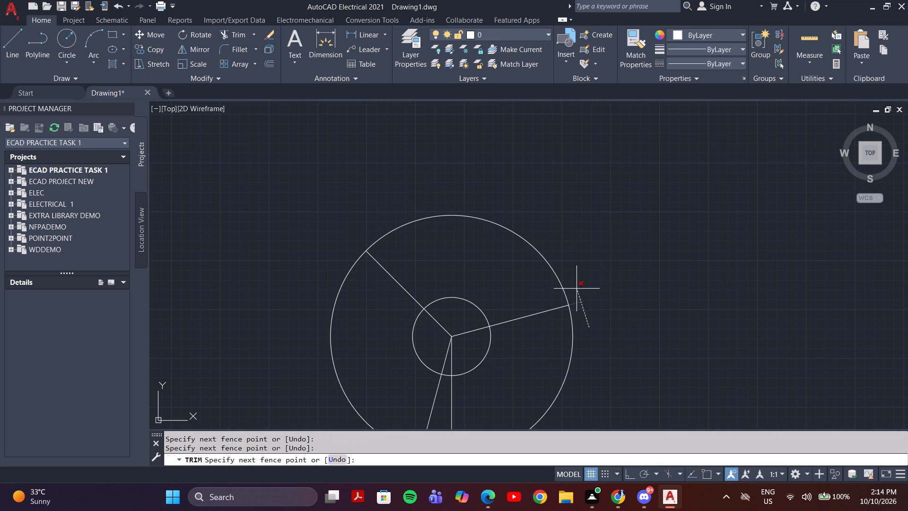
left_click(576, 289)
middle_click_drag(575, 333, 597, 221)
left_click_drag(513, 369, 508, 369)
left_click(422, 366)
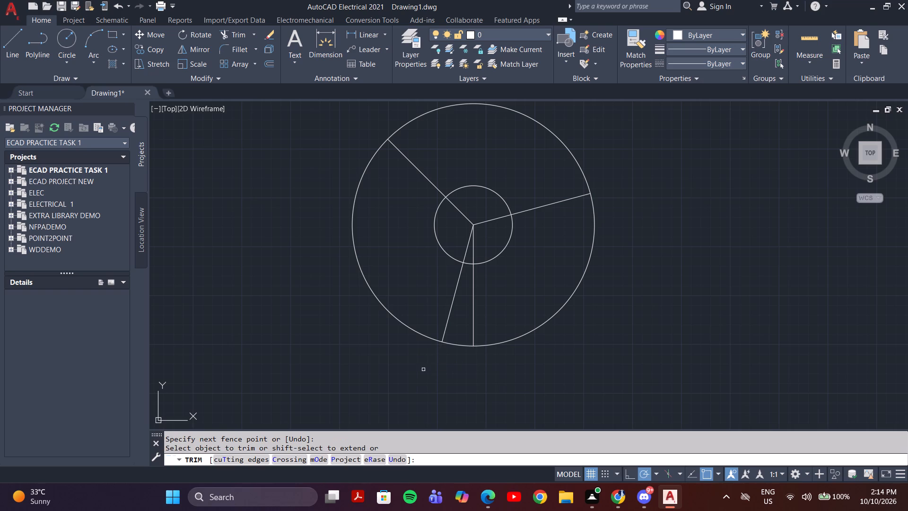
key("Escape")
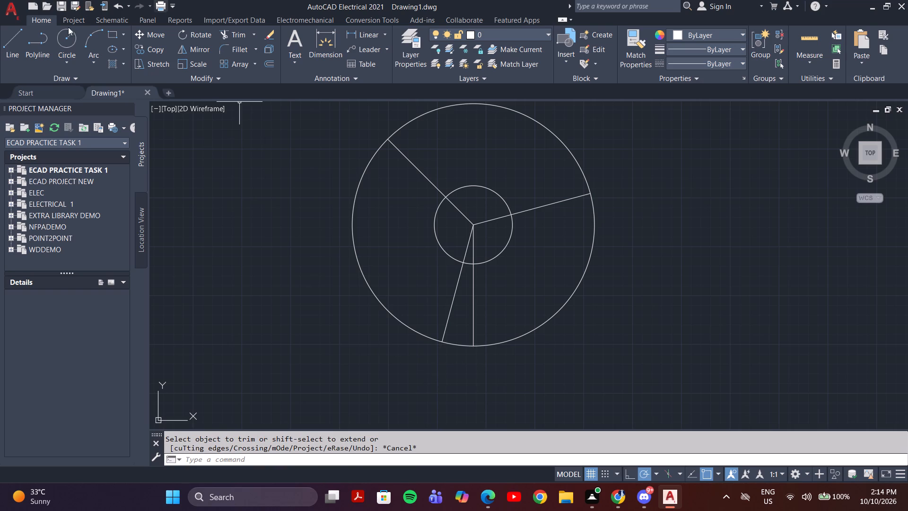
Load the ACAD_ISO07W100 (ISO dot) linetype into the drawing.
left_click(71, 38)
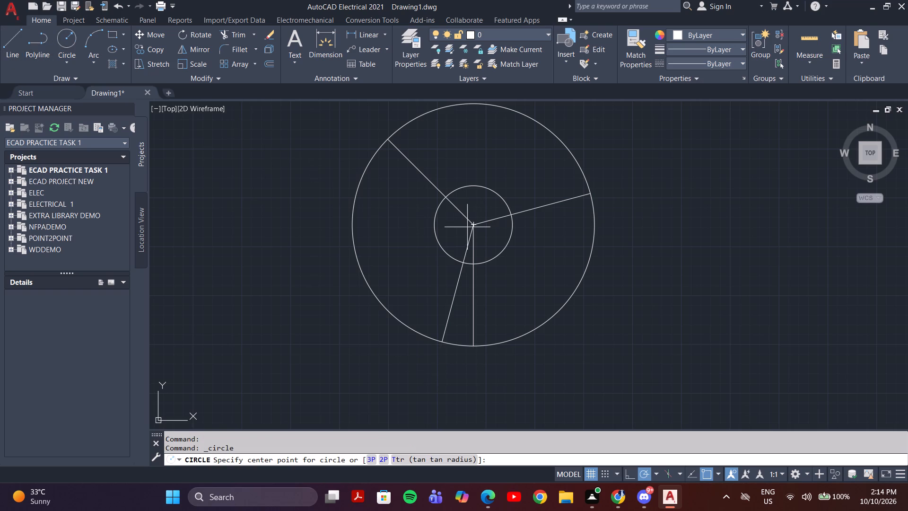
left_click(474, 223)
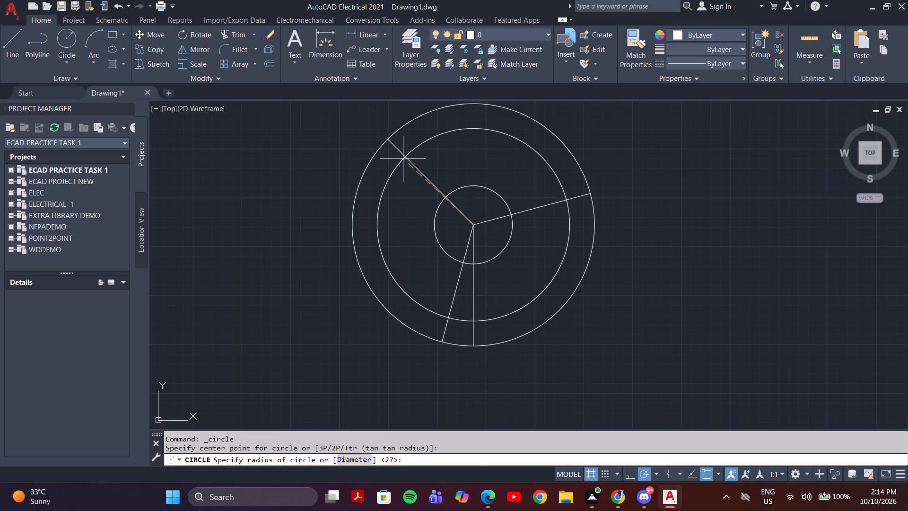
left_click(730, 60)
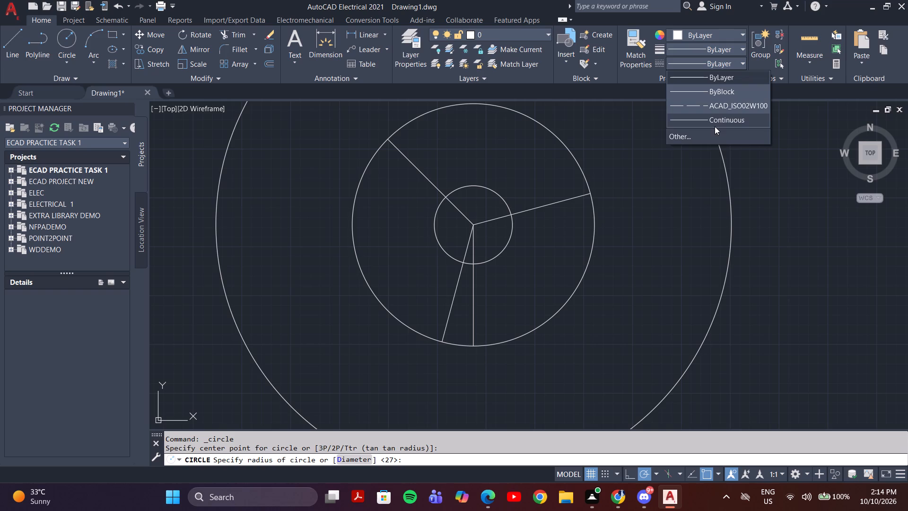
left_click(709, 132)
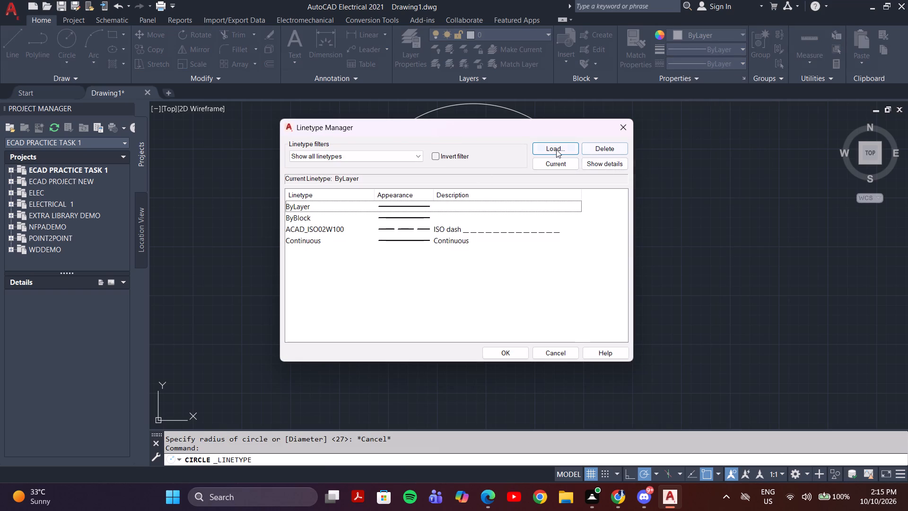
left_click(556, 150)
scroll(455, 257, "down", 1)
left_click(460, 247)
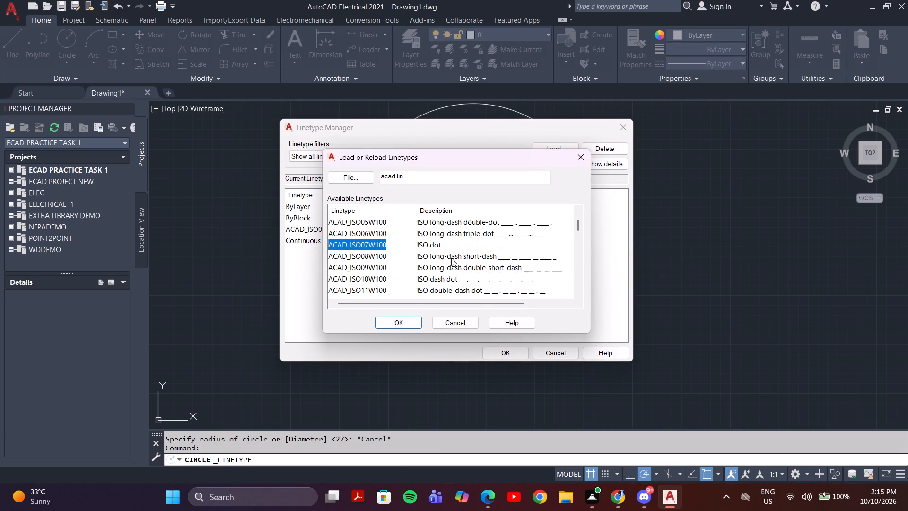
left_click(393, 318)
left_click(513, 350)
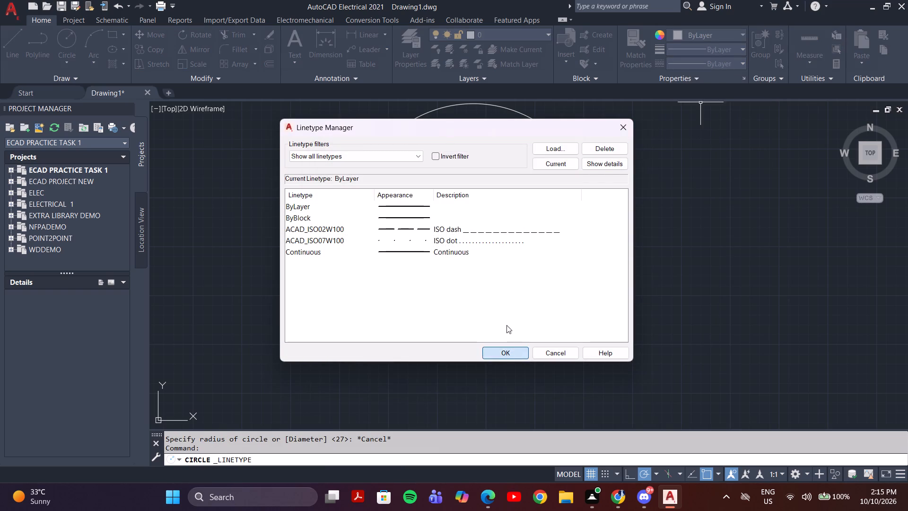
Draw a circle of about 25 mm radius from the common centre, between the 20 mm and 62 mm circles.
key("c")
key("Return")
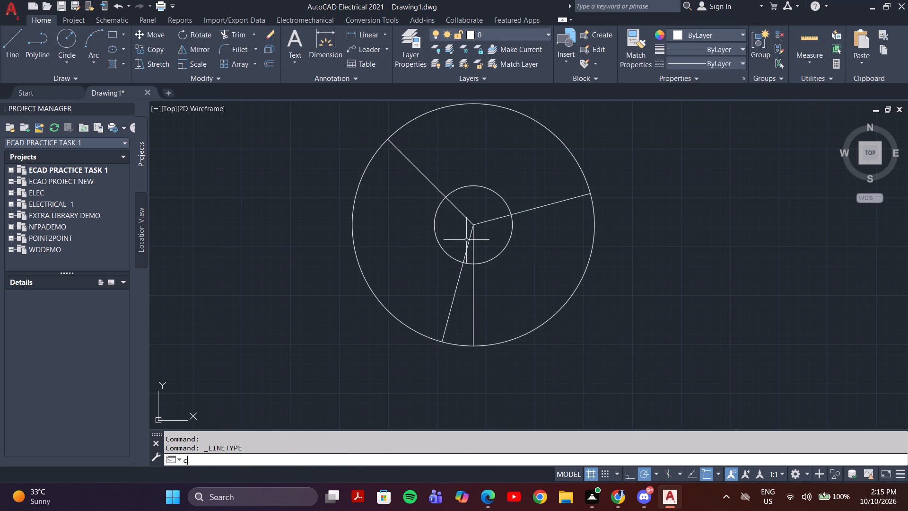
left_click(475, 226)
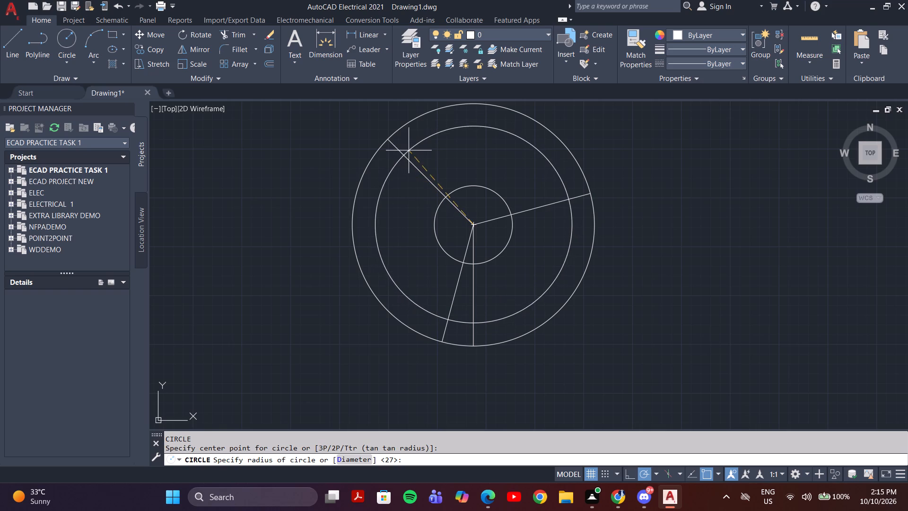
left_click(405, 157)
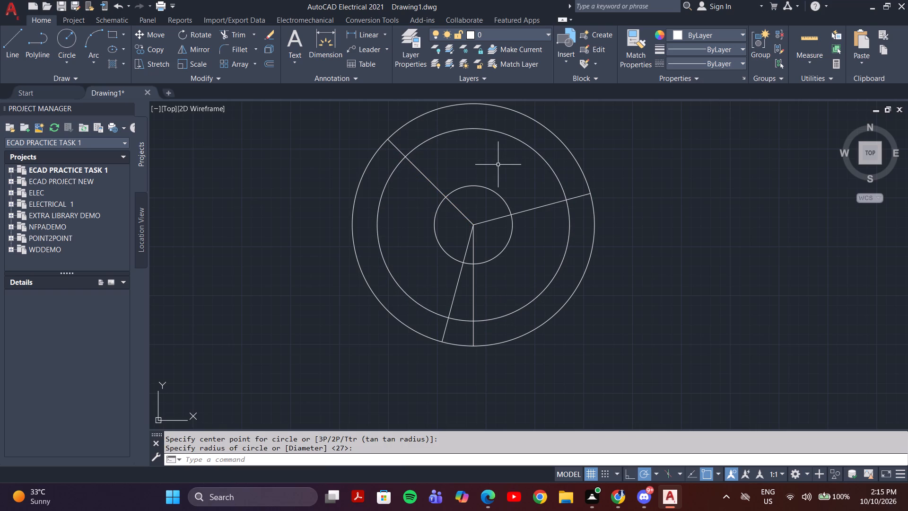
key("Escape")
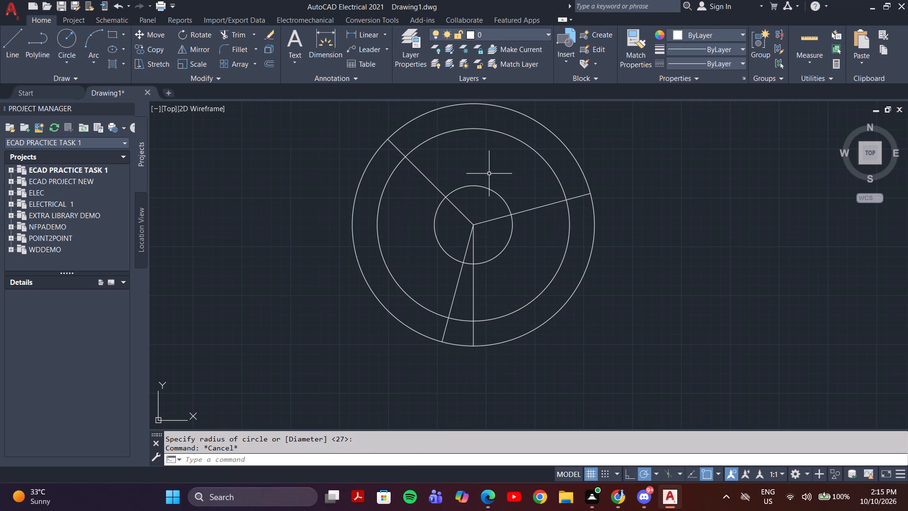
Change the linetype of the 25 mm radius circle to ACAD_ISO07W100.
left_click(532, 150)
left_click(739, 63)
left_click(711, 114)
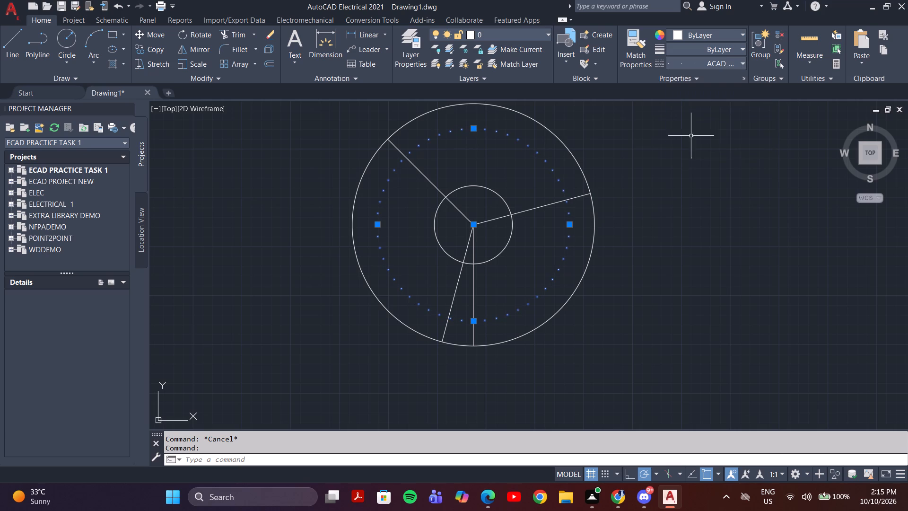
key("Escape")
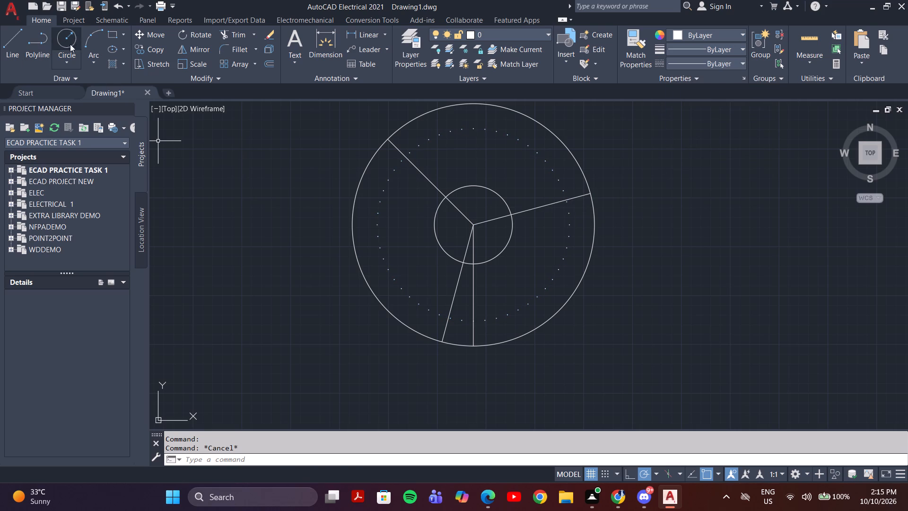
Start a circle centred where the 135° radial line crosses the dotted circle.
left_click(80, 41)
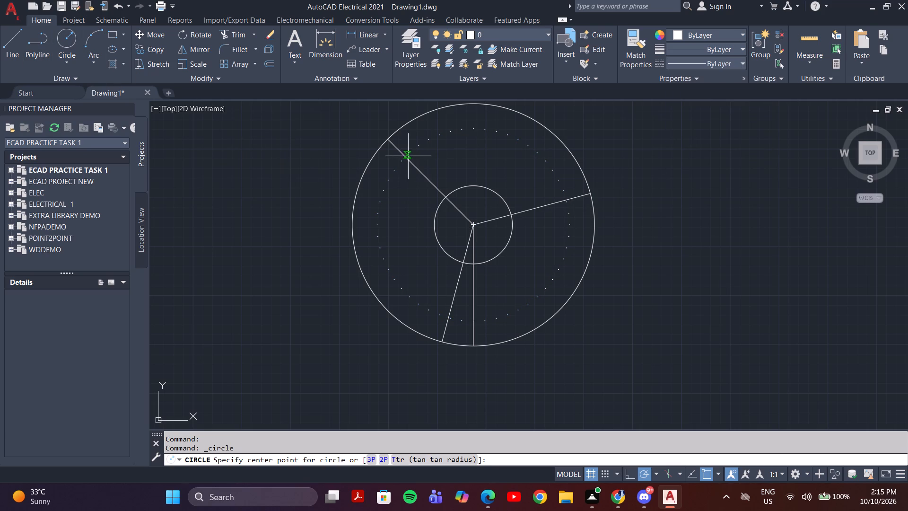
left_click(405, 156)
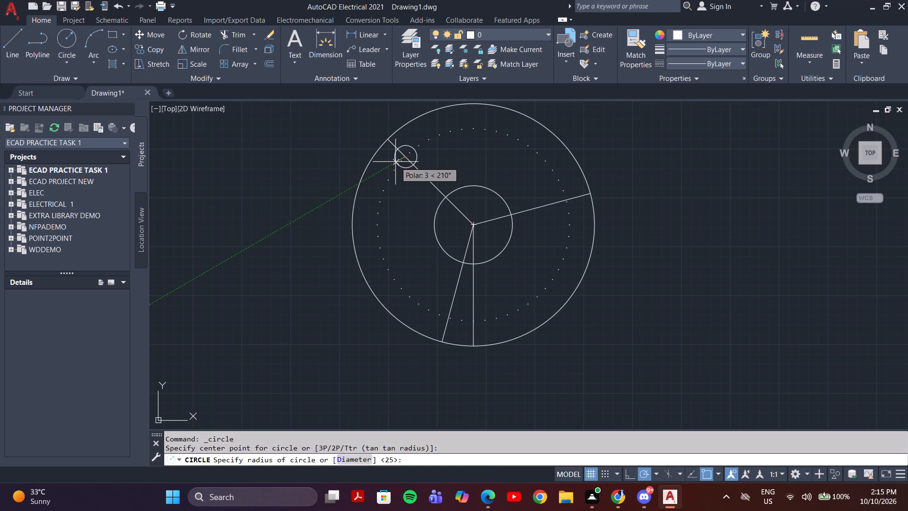
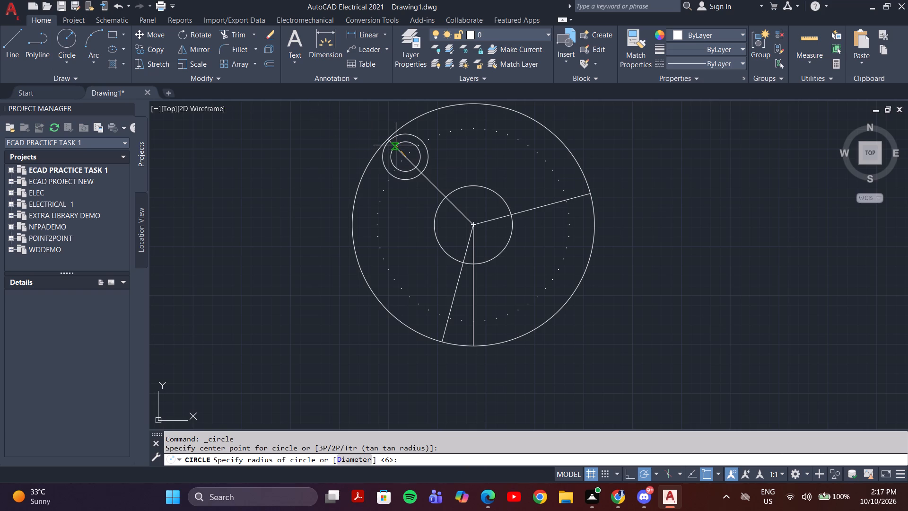
Set the new circle's radius freehand, keeping it inside the 6 mm radius circle on the 135° radial line.
left_click(396, 145)
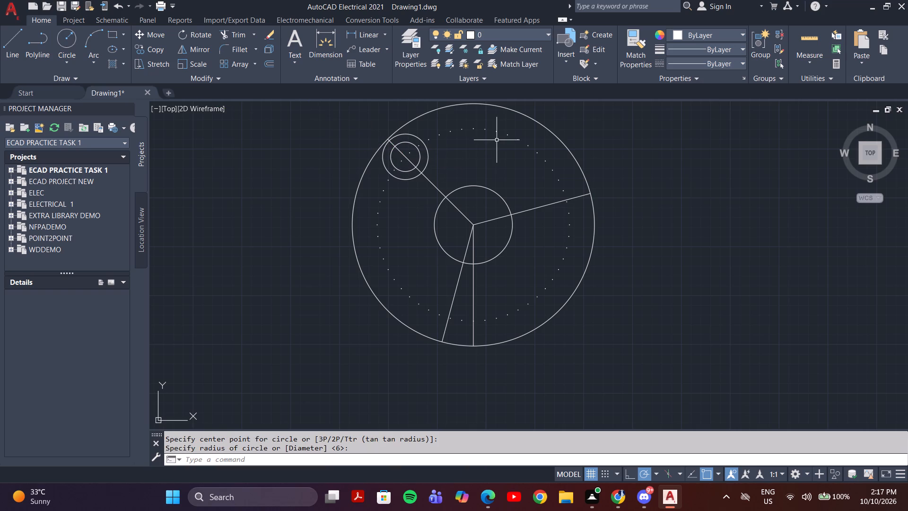
Start moving the two small concentric circles centred where the 135° radial line crosses the dotted circle.
middle_click_drag(419, 162, 462, 185)
left_click(480, 176)
left_click(459, 185)
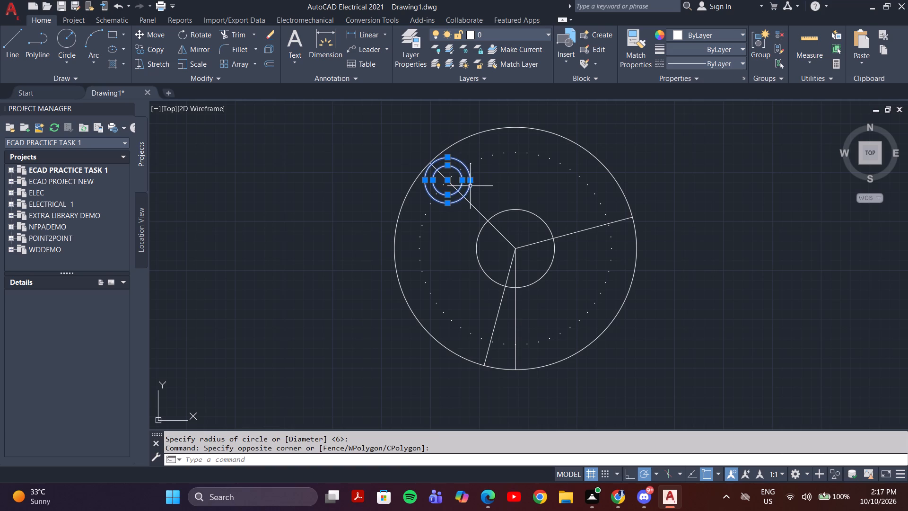
key("m")
key("Return")
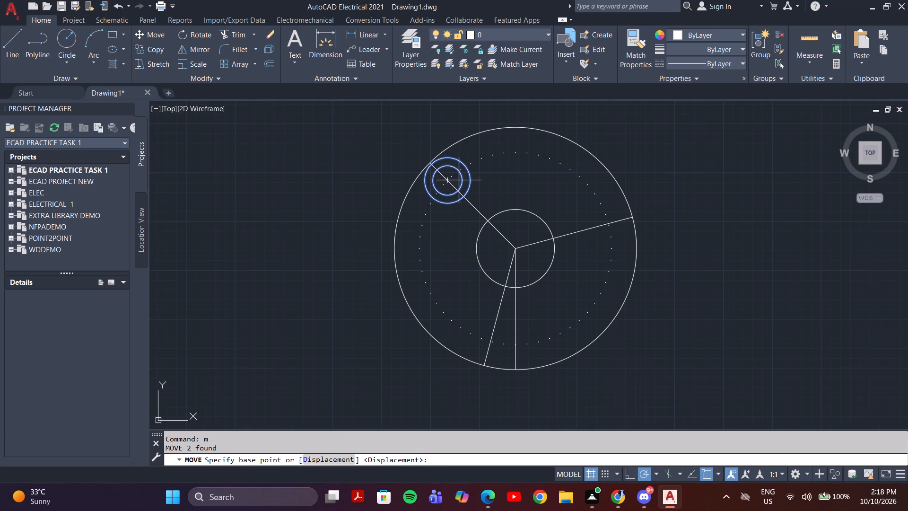
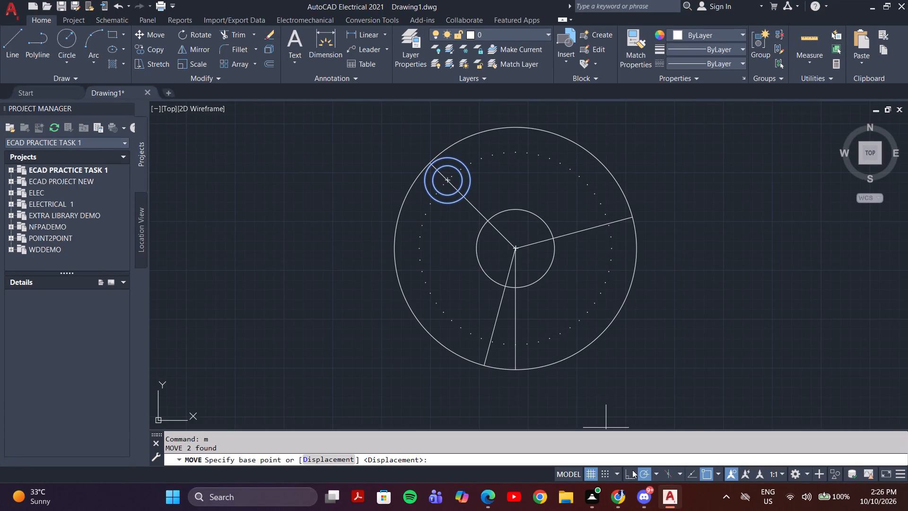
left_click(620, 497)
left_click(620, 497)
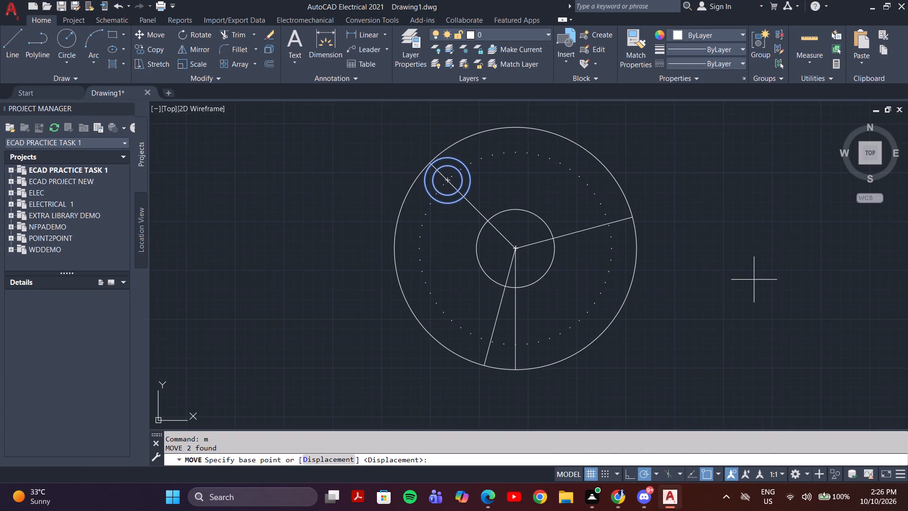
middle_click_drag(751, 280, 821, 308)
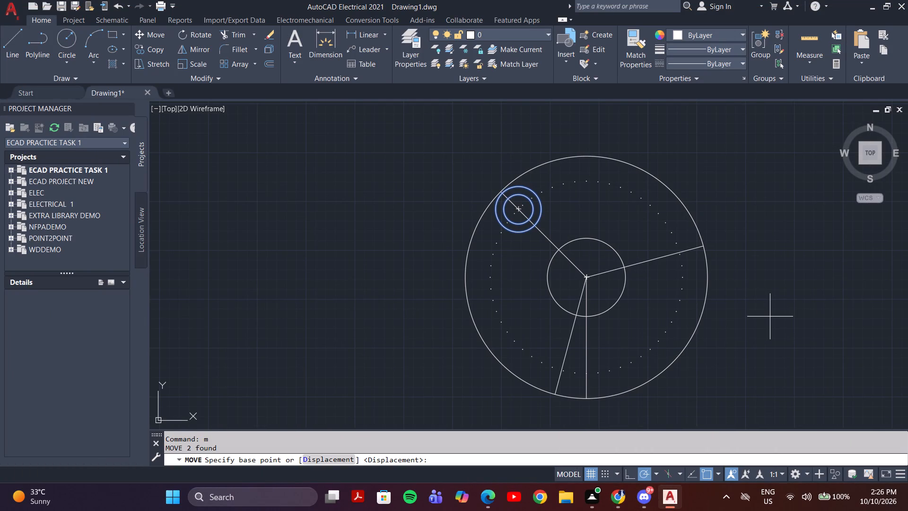
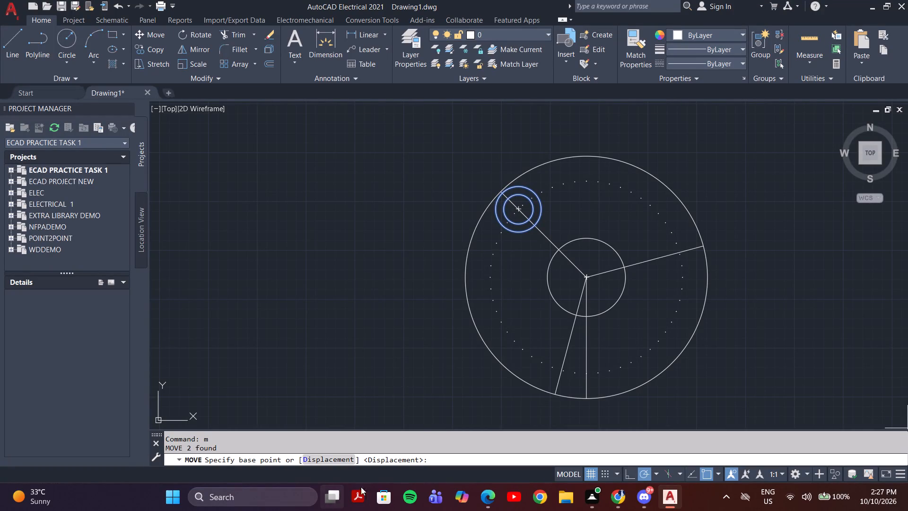
Switch to Spotify, search for stereo love, and play Stereo Love (Slowed To Perfection) by krush.
left_click(404, 502)
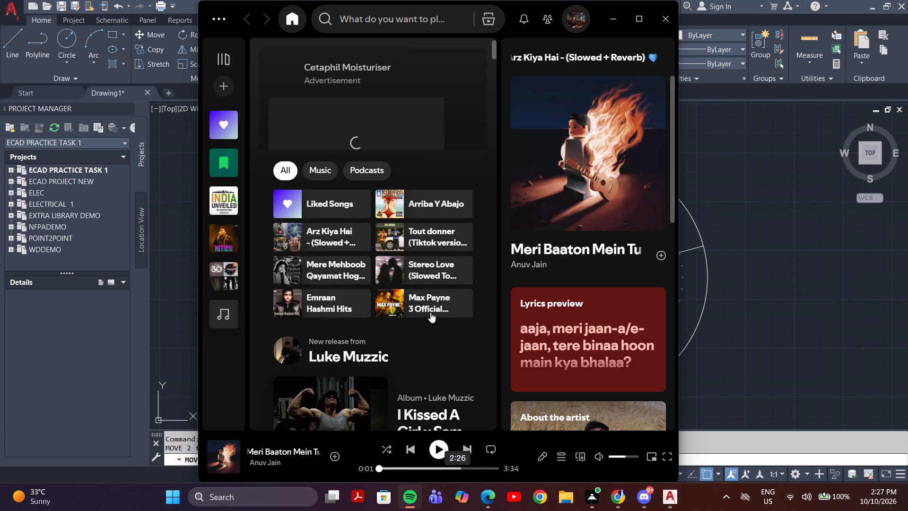
scroll(391, 408, "down", 2)
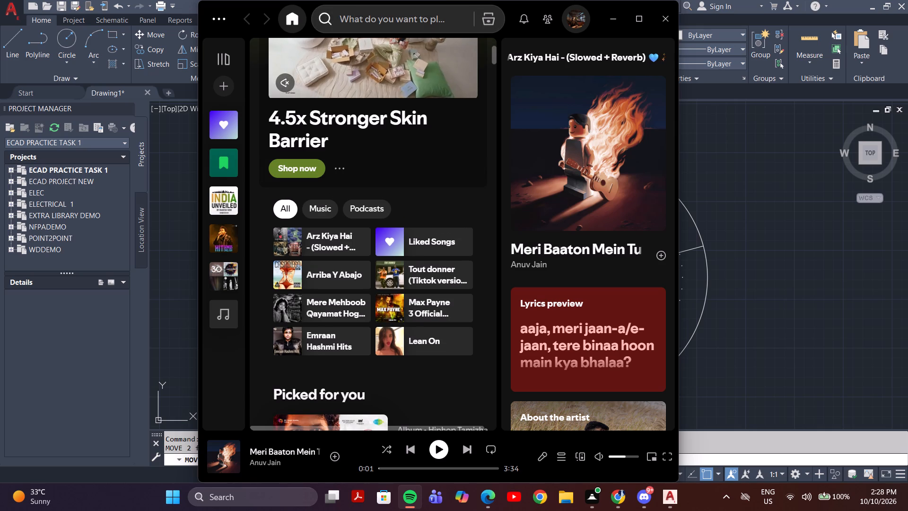
left_click(350, 28)
key("s")
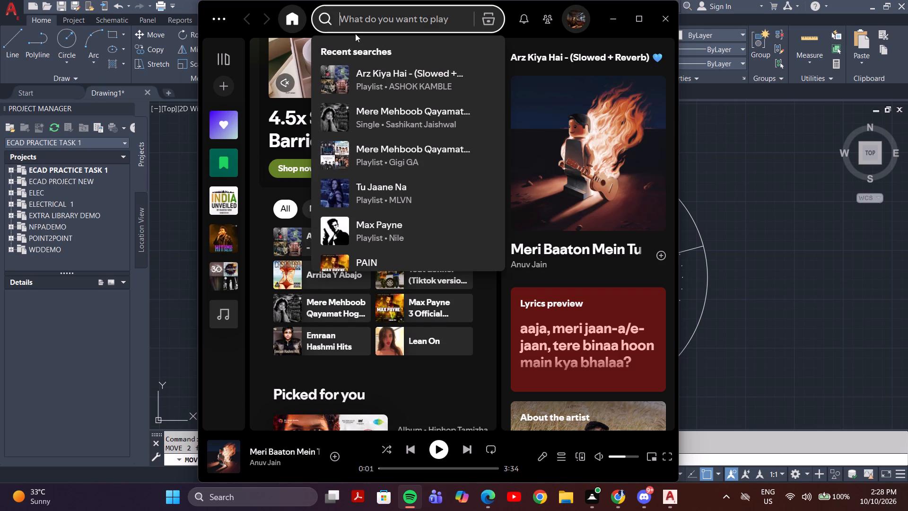
key("t")
key("e")
key("o")
type("re")
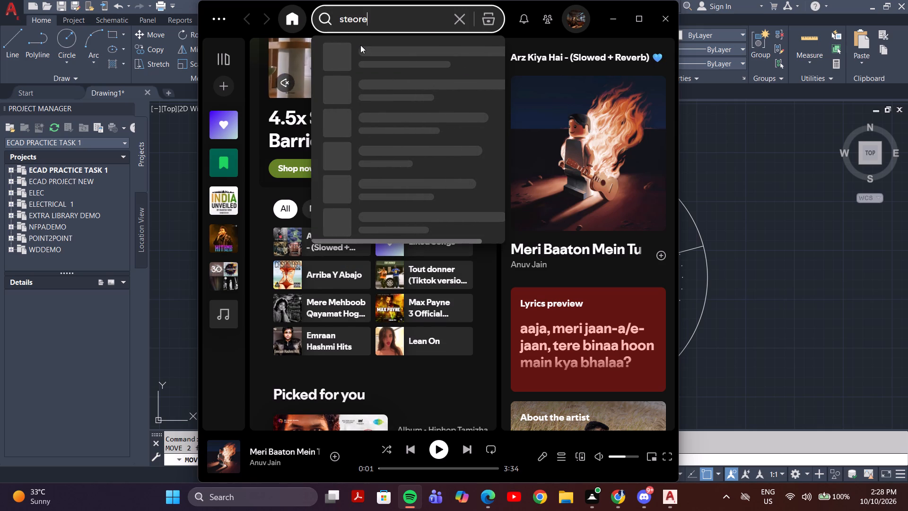
left_click(336, 203)
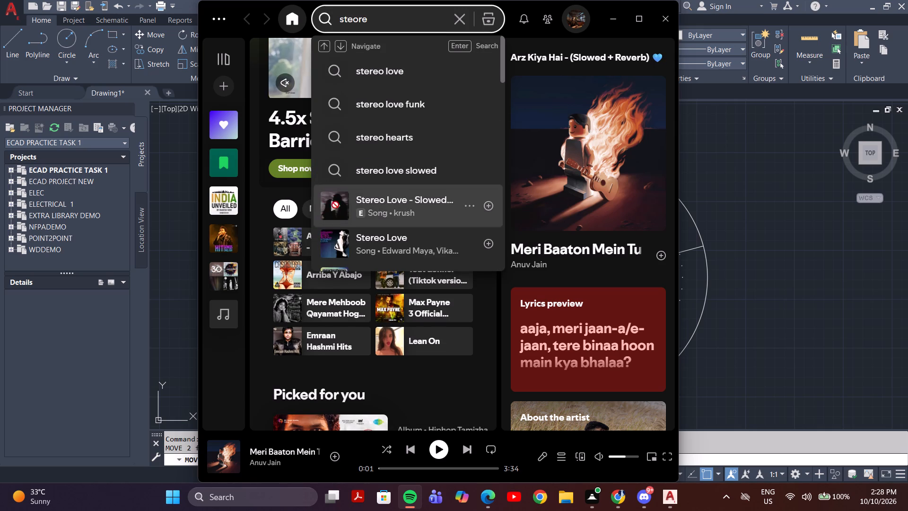
left_click(852, 6)
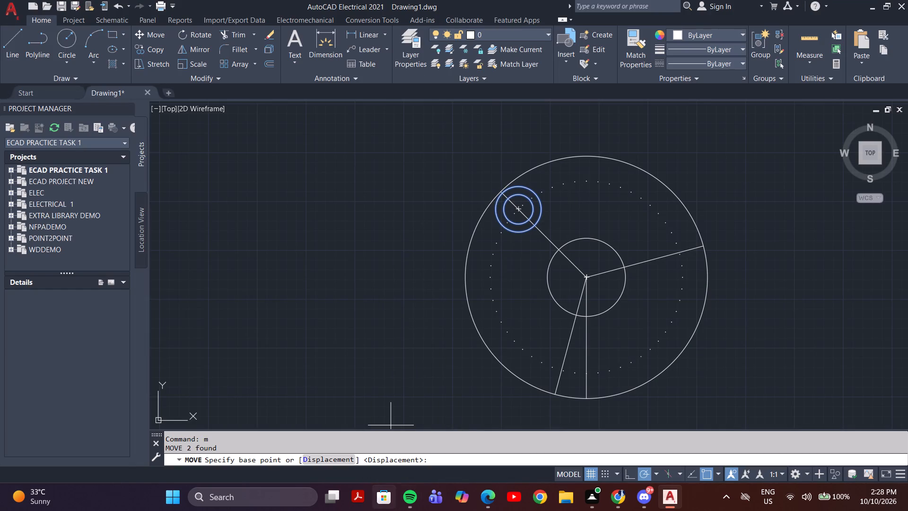
left_click(407, 499)
left_click(412, 73)
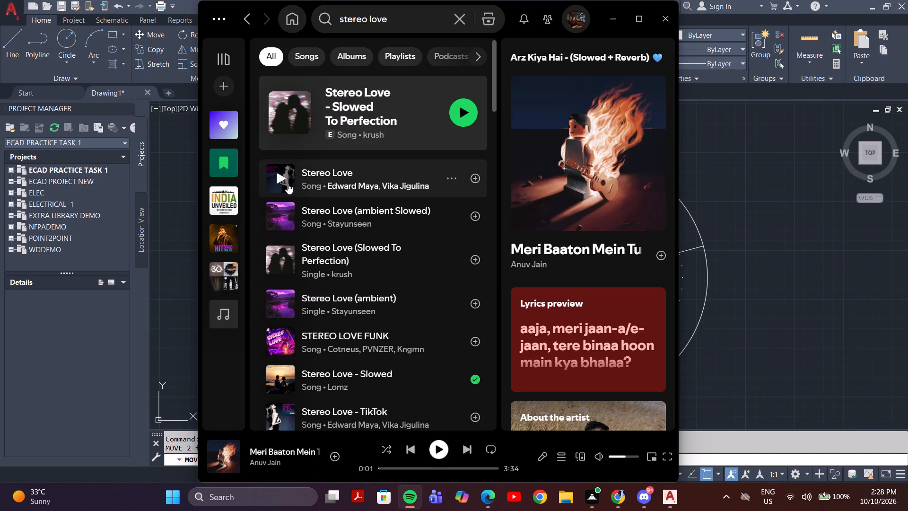
left_click(286, 259)
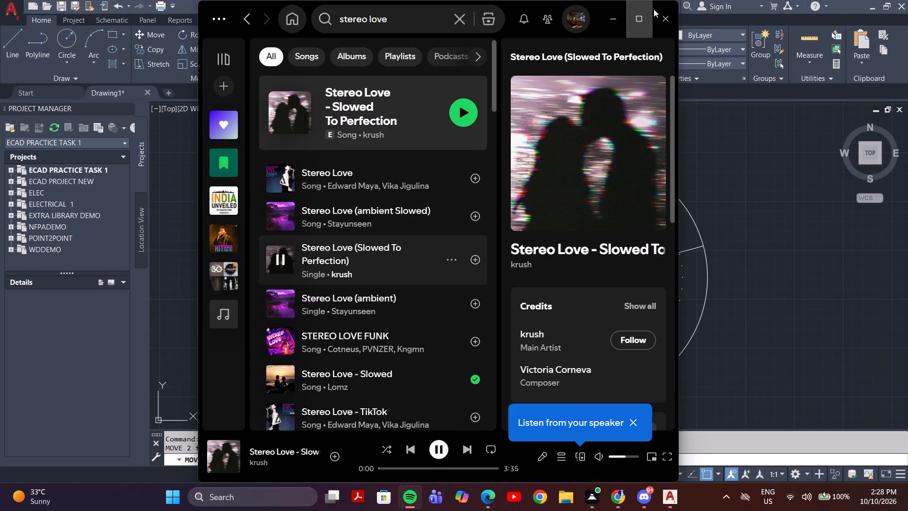
left_click(840, 1)
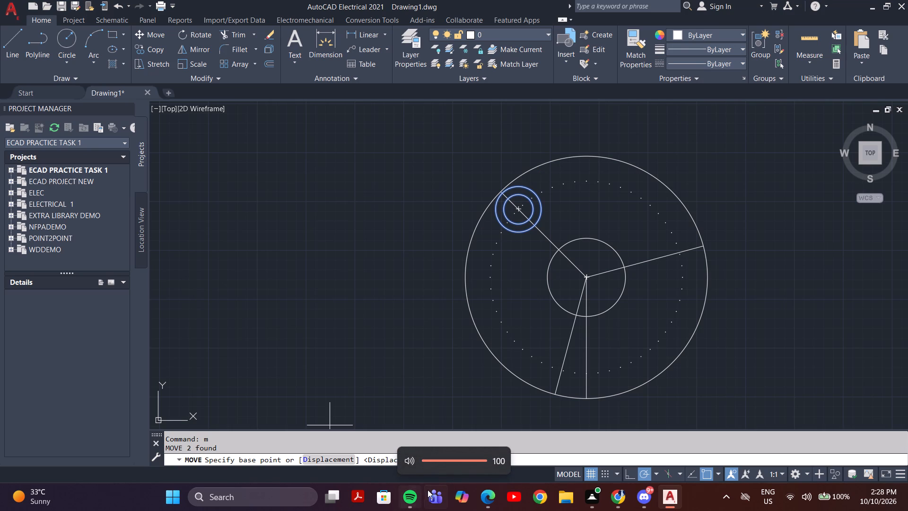
Raise the playback volume in Spotify and return to the AutoCAD drawing.
left_click(409, 500)
left_click(632, 456)
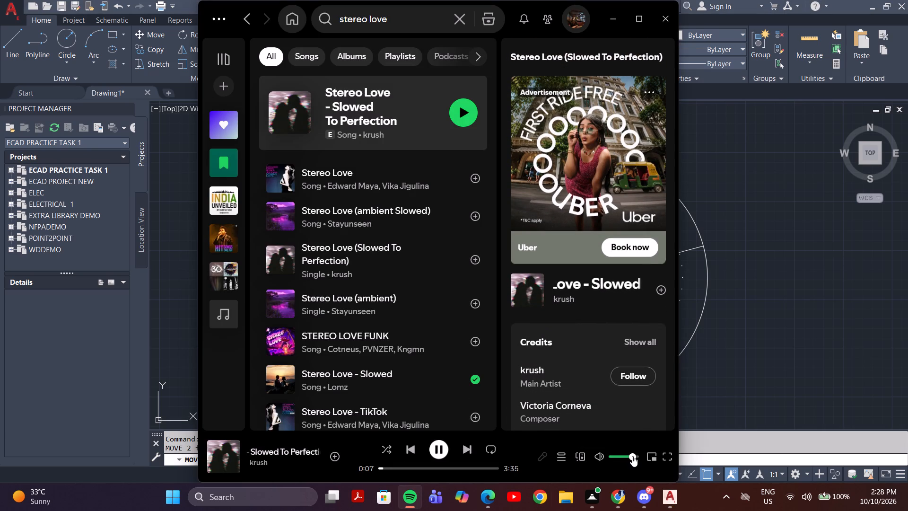
left_click(845, 4)
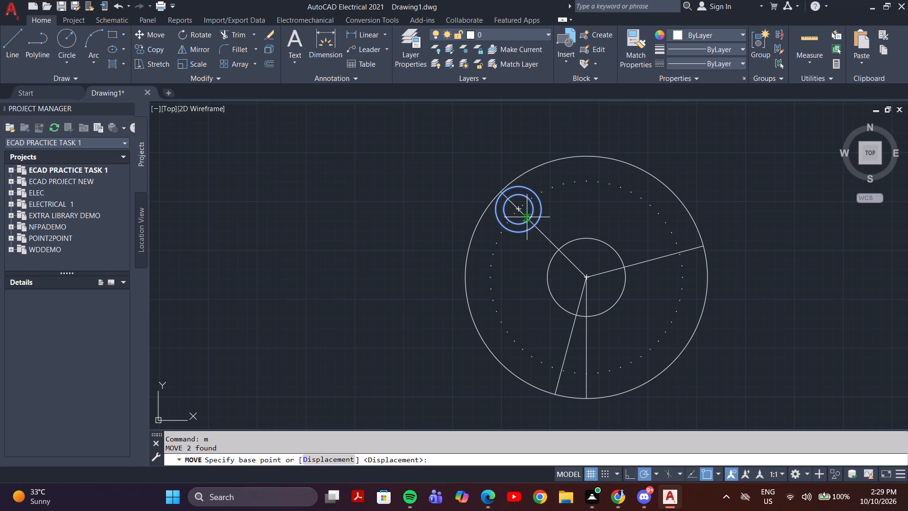
Cancel the pending Move and erase the two small concentric circles on the upper-left radial line.
key("Escape")
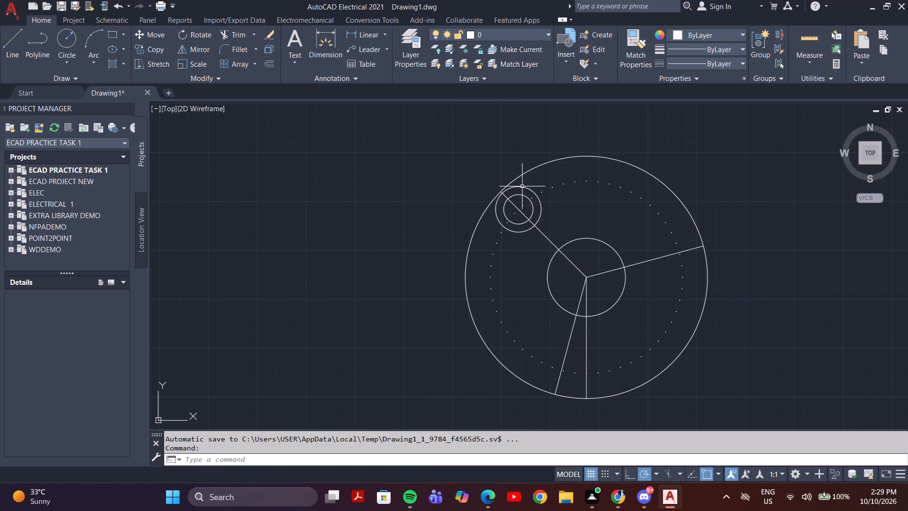
left_click(522, 186)
double_click(518, 198)
left_click(518, 196)
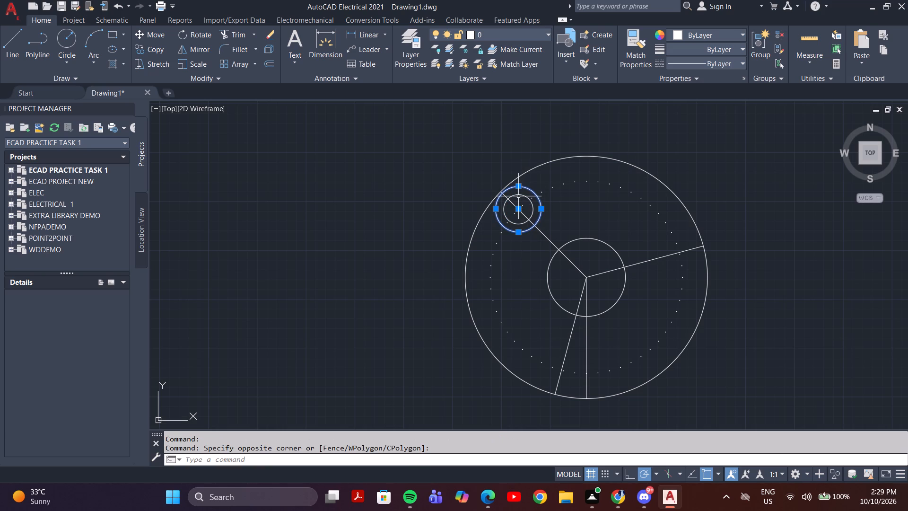
left_click(518, 194)
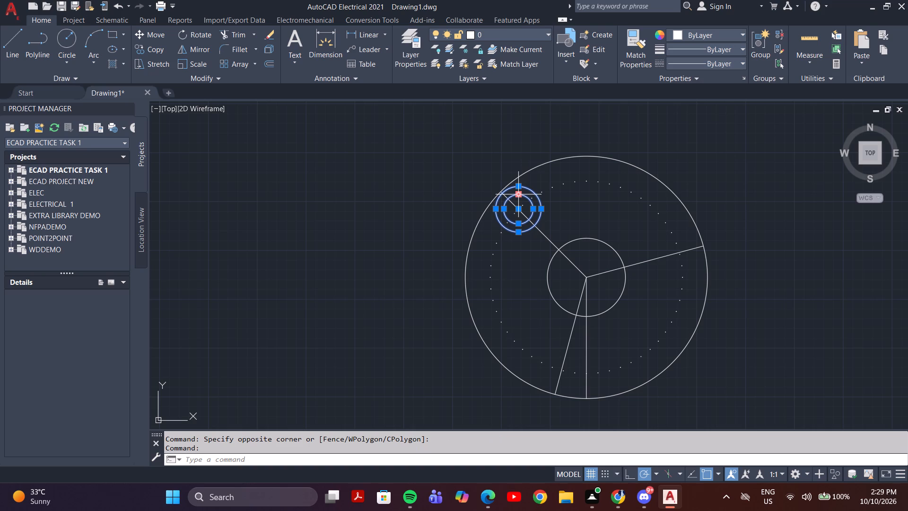
key("Delete")
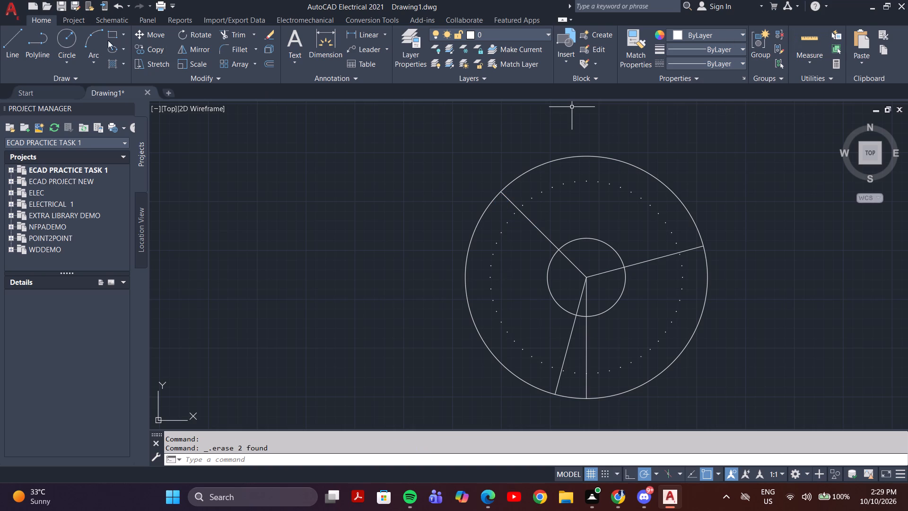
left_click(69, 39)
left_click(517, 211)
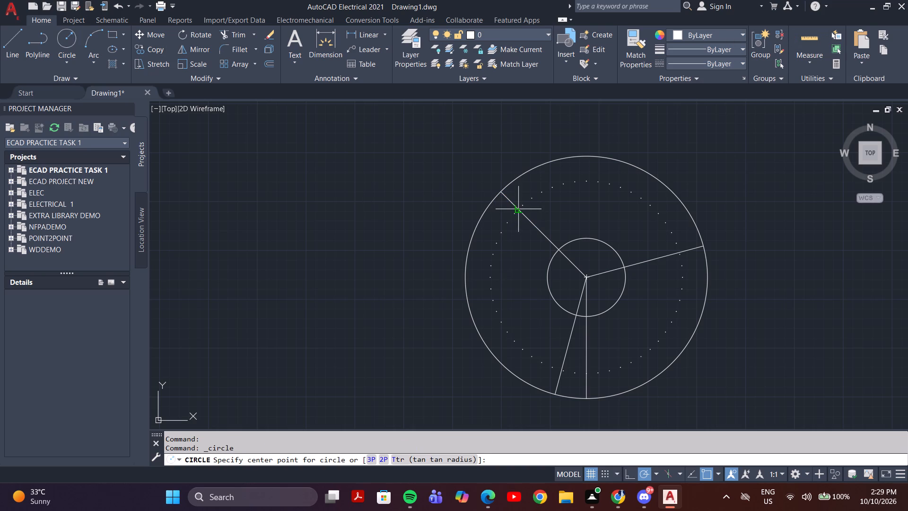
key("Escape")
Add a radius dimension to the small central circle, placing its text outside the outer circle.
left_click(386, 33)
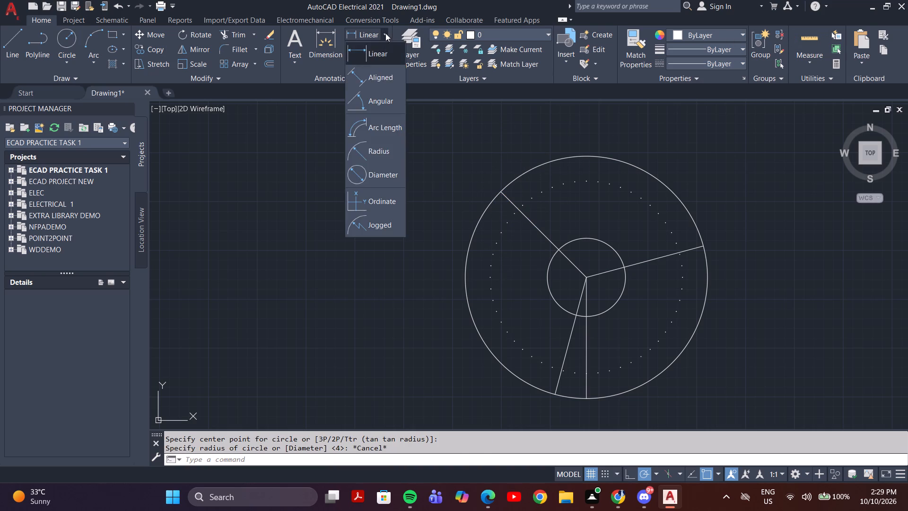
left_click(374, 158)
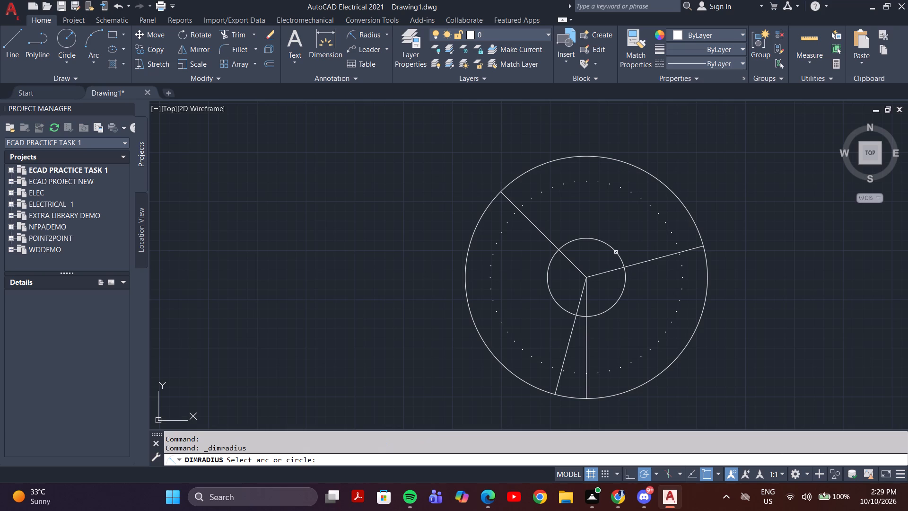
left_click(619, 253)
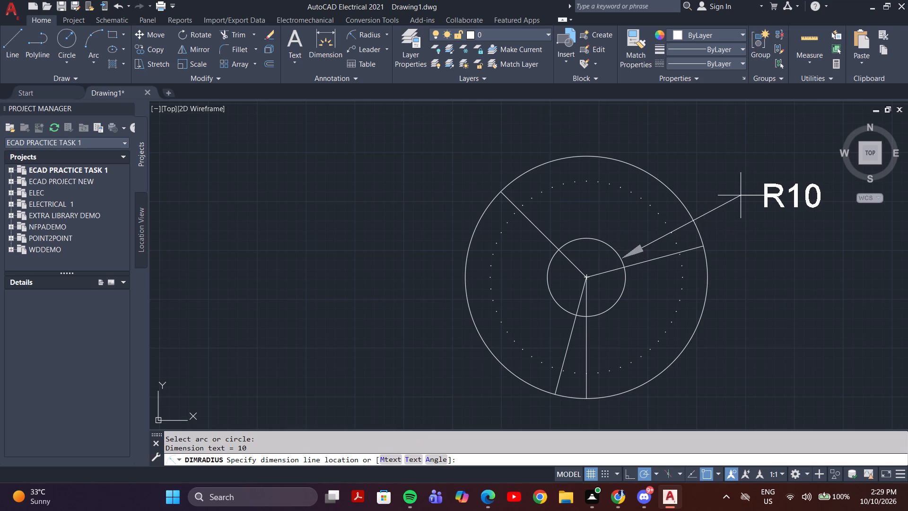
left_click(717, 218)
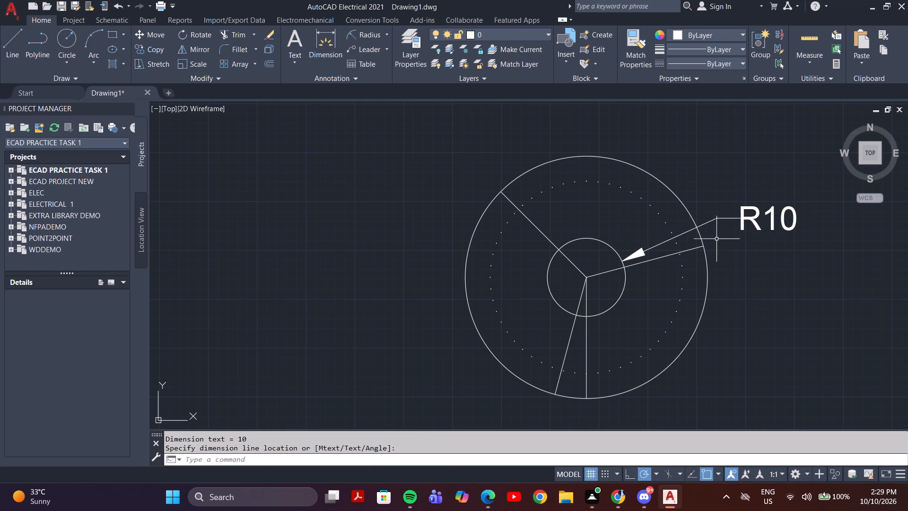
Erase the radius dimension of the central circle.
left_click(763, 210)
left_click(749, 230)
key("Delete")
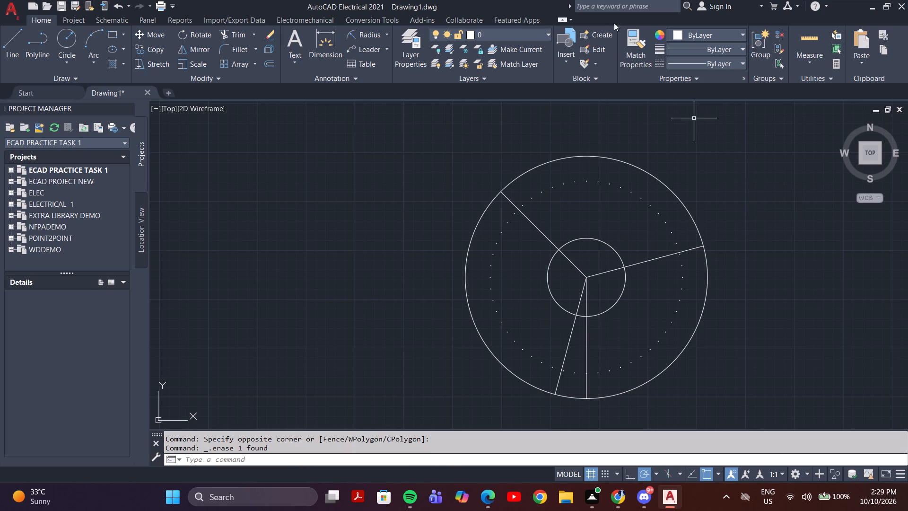
Add diameter dimensions to the outer circle and the small central circle, placing both texts outside the part on its right side.
left_click(385, 35)
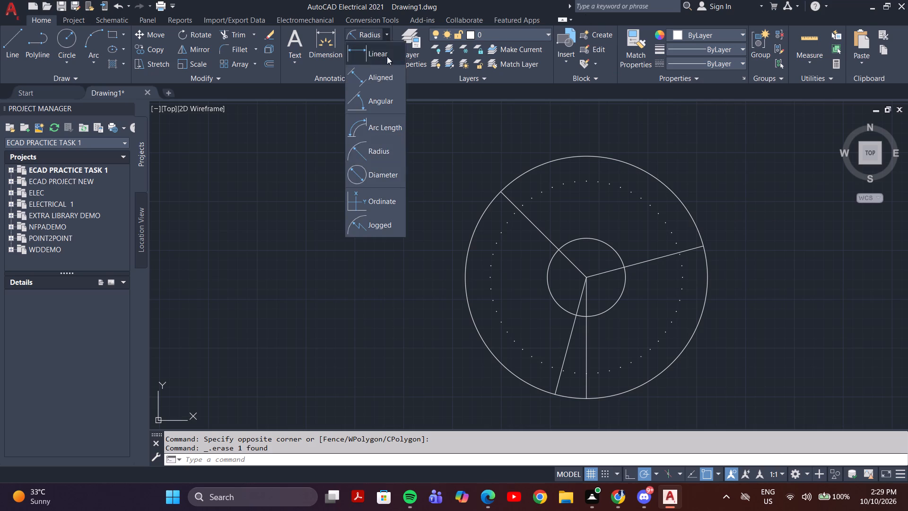
left_click(392, 182)
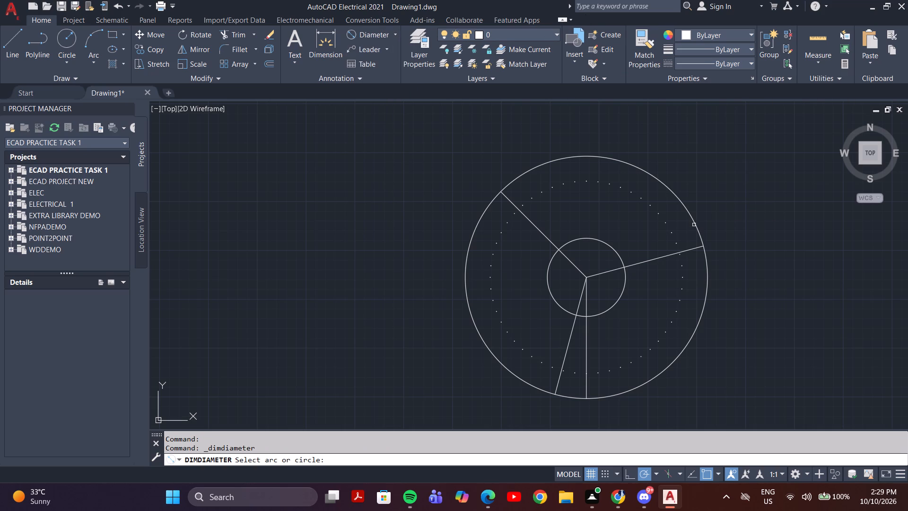
left_click(694, 223)
left_click(717, 204)
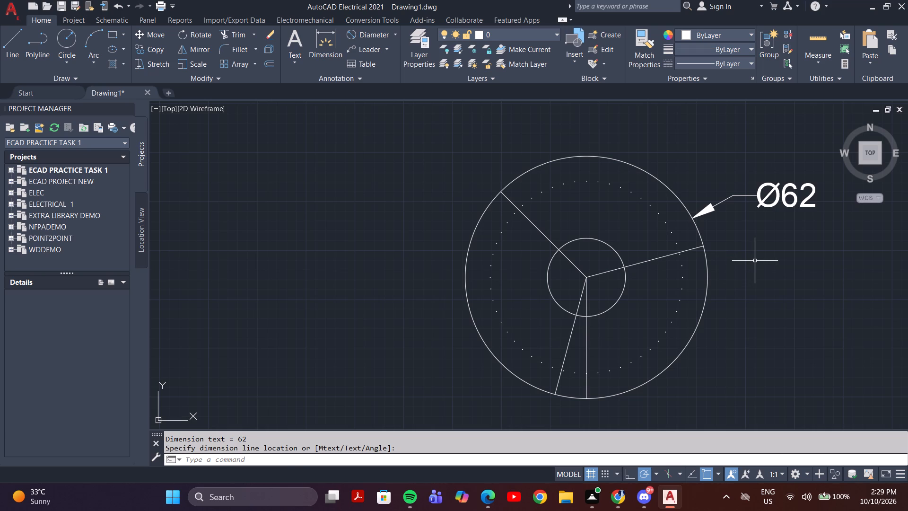
key("space")
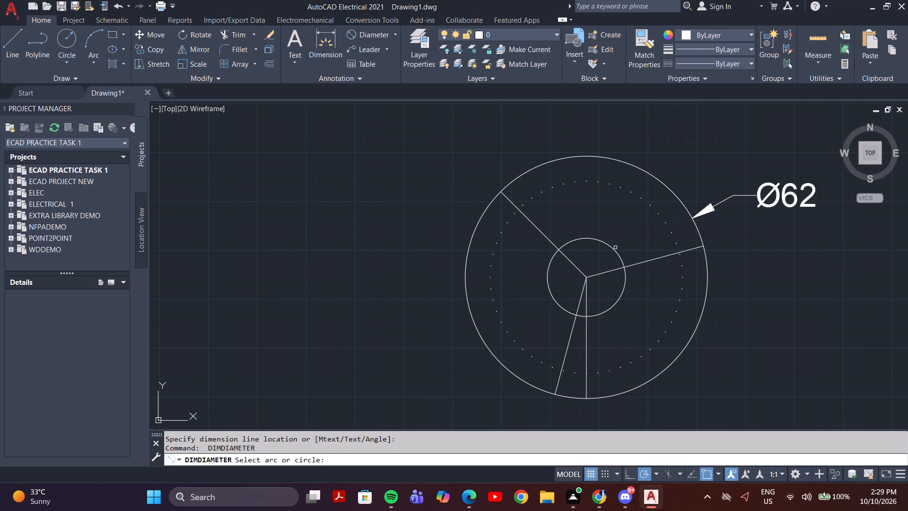
left_click(626, 285)
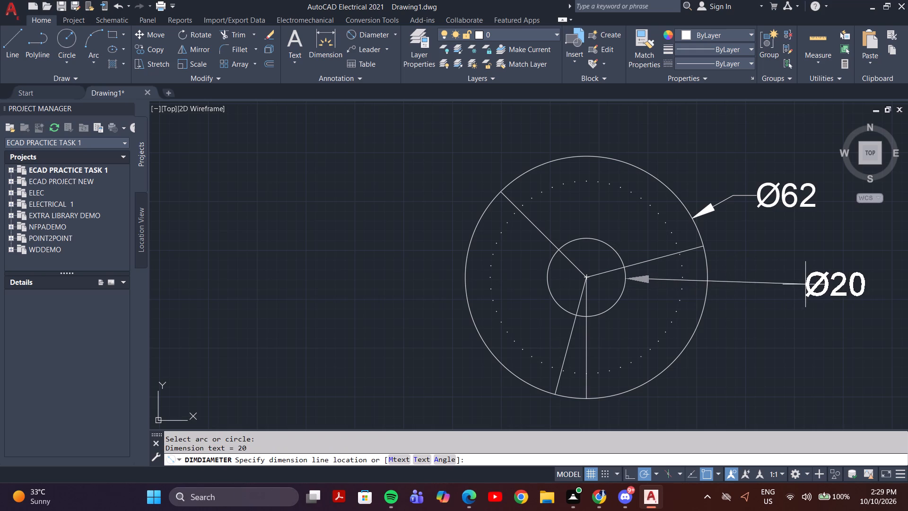
left_click(807, 284)
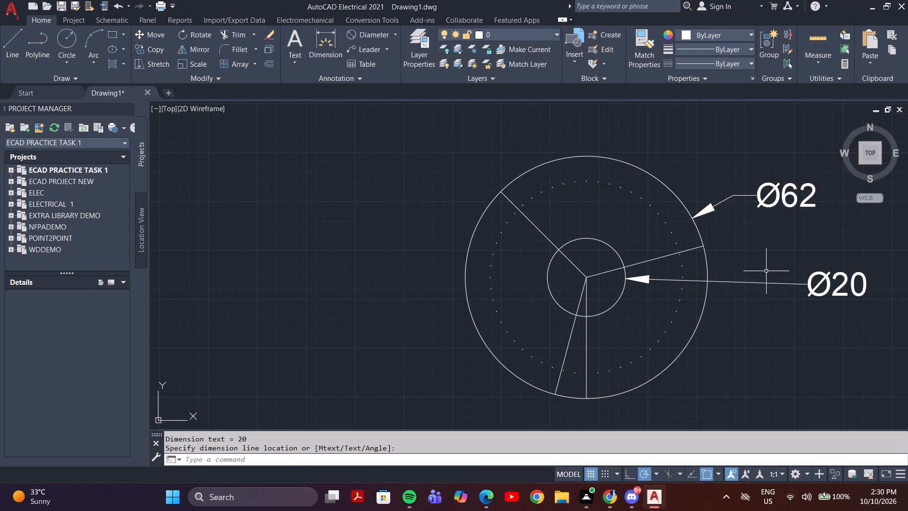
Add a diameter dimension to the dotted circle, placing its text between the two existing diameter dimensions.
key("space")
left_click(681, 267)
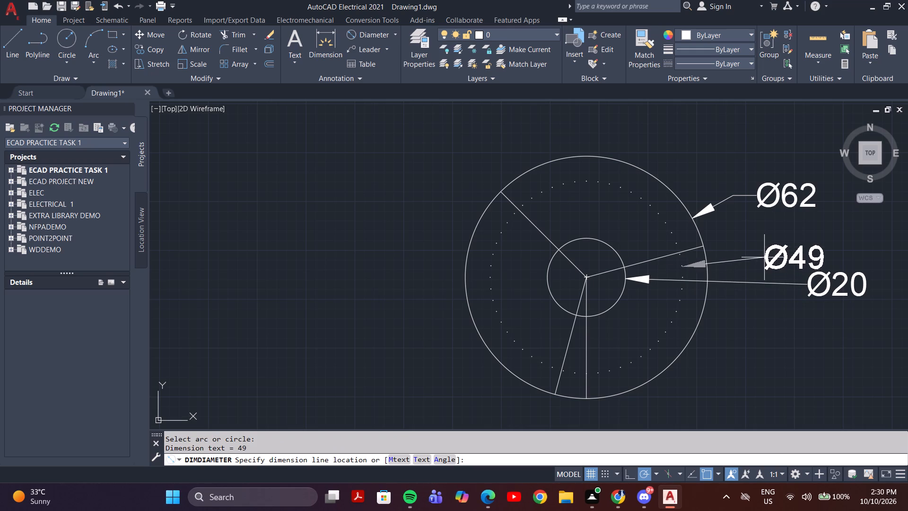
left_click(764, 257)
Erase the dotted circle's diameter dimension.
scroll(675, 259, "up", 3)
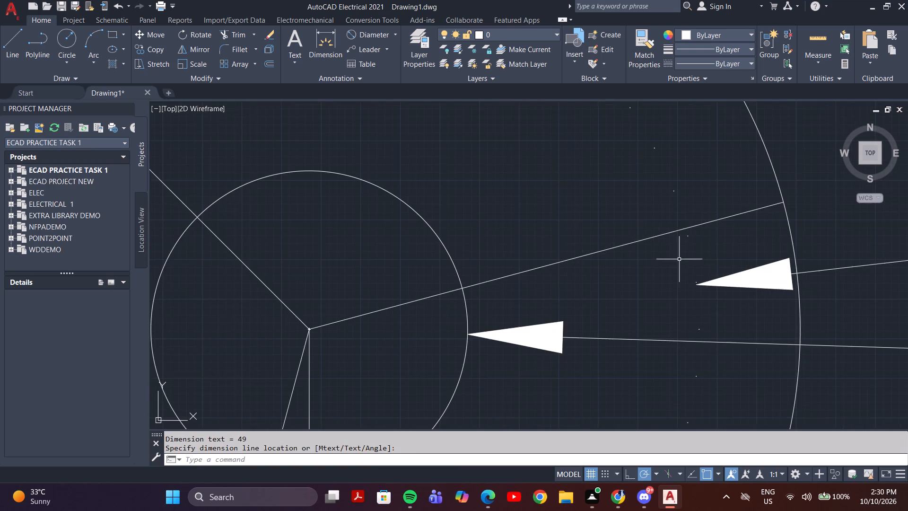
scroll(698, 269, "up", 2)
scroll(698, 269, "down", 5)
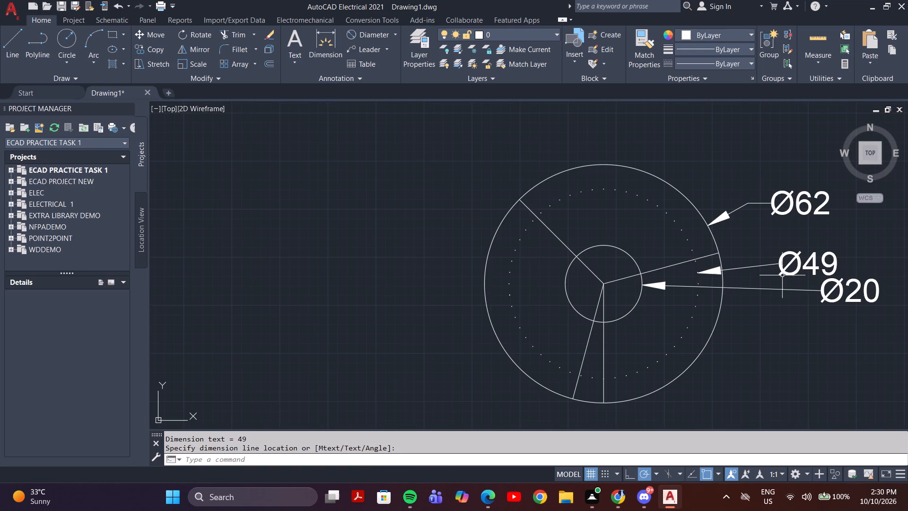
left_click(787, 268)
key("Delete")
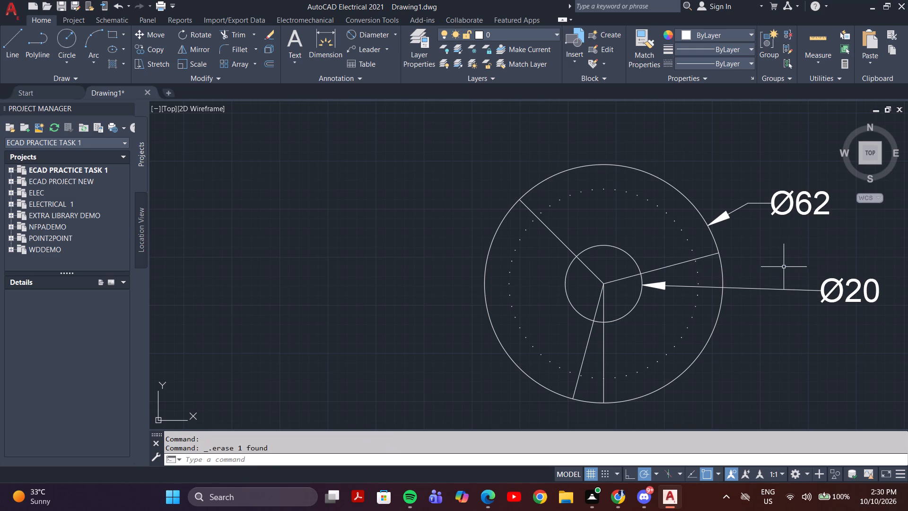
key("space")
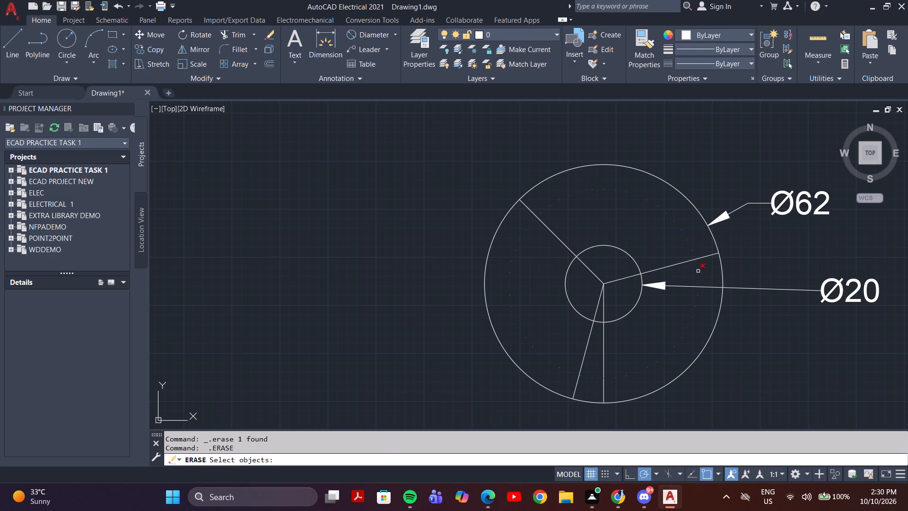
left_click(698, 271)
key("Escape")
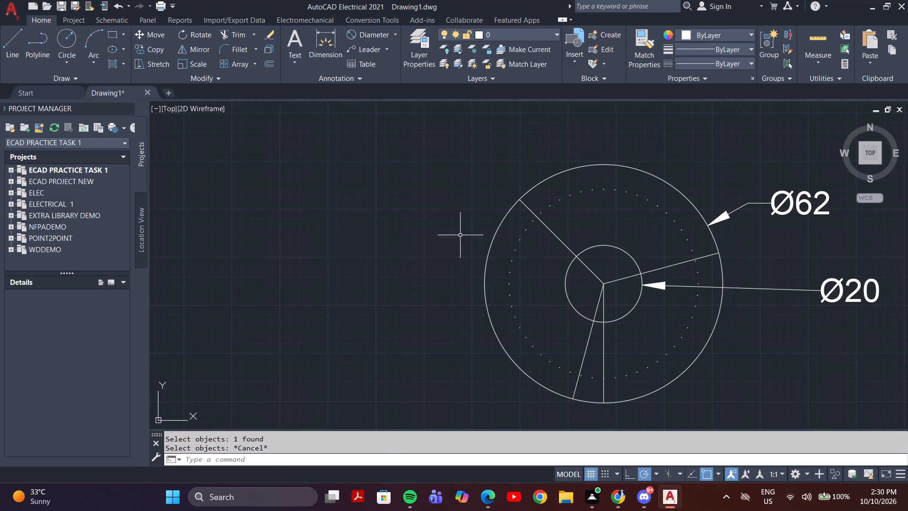
Add a diameter dimension to the dotted circle, placing its text outside the part between the Ø62 and Ø20 dimensions.
left_click(384, 39)
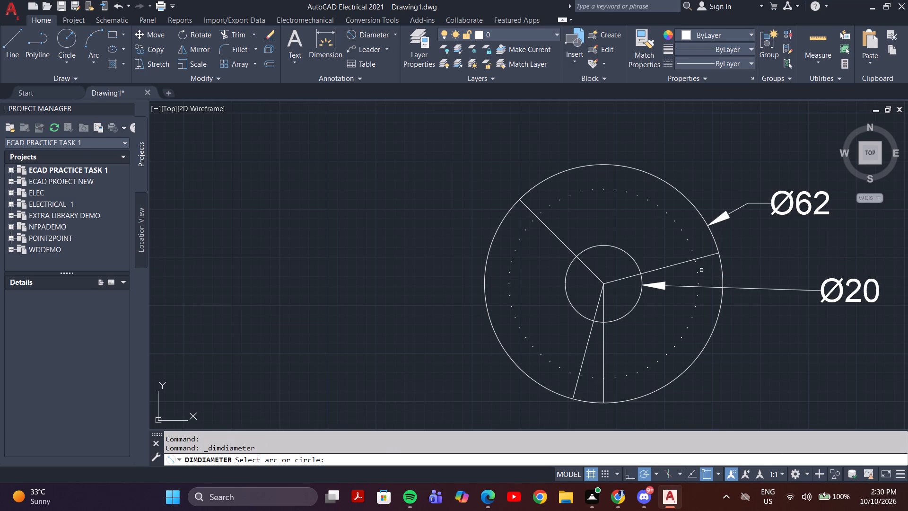
left_click(698, 272)
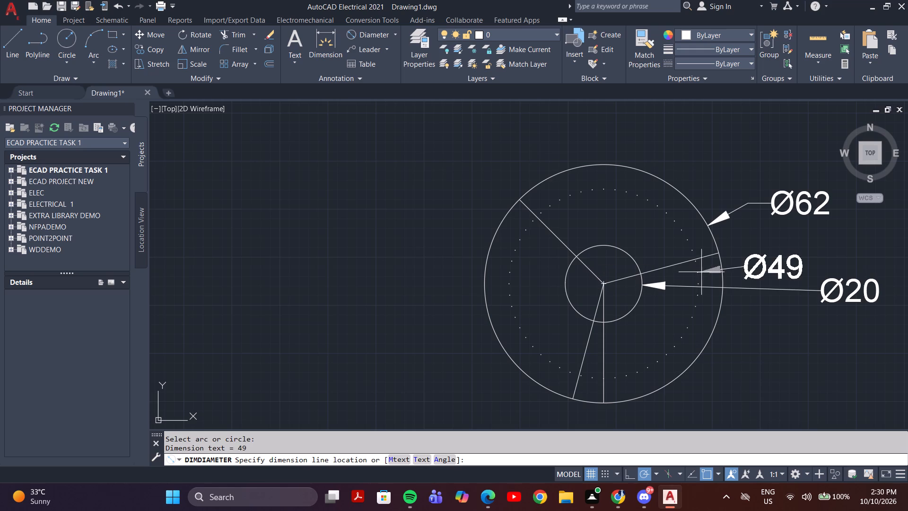
left_click(786, 255)
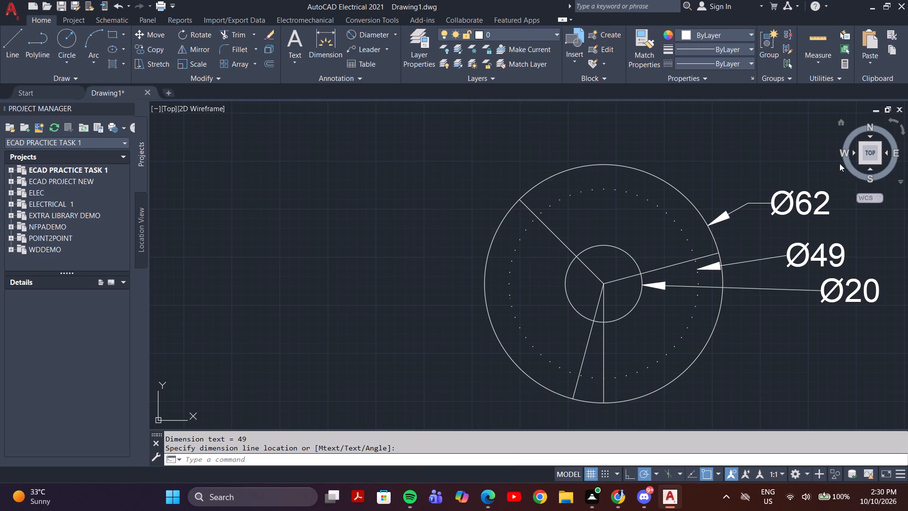
Draw a circle of diameter 6 centred where the slanted lower radial line crosses the dotted circle.
middle_click_drag(532, 265, 491, 255)
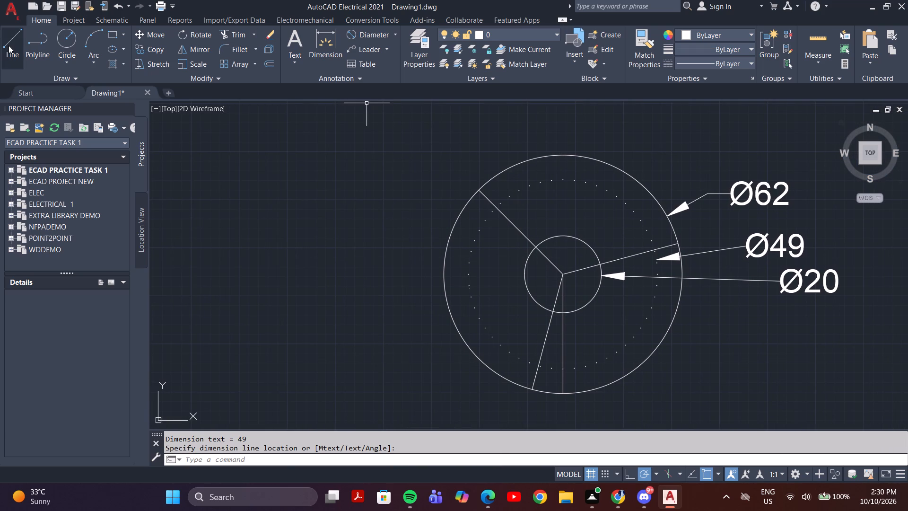
left_click(8, 46)
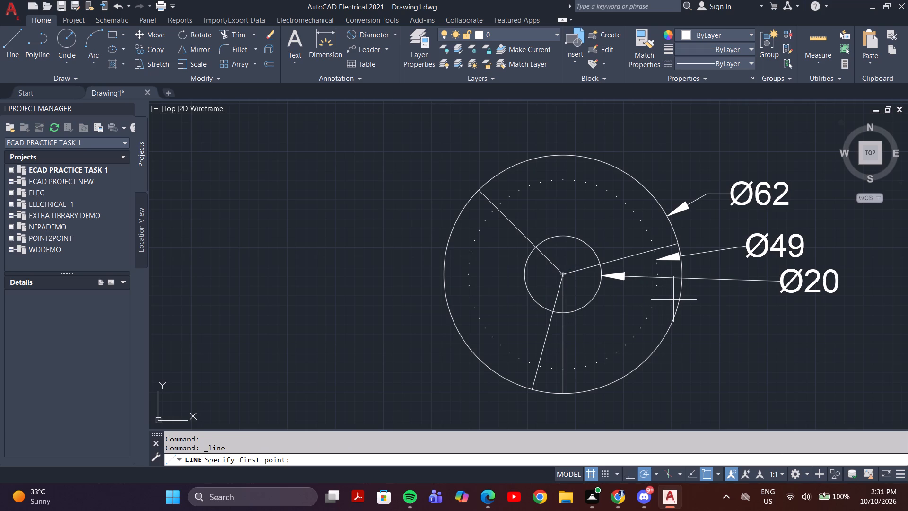
left_click(65, 35)
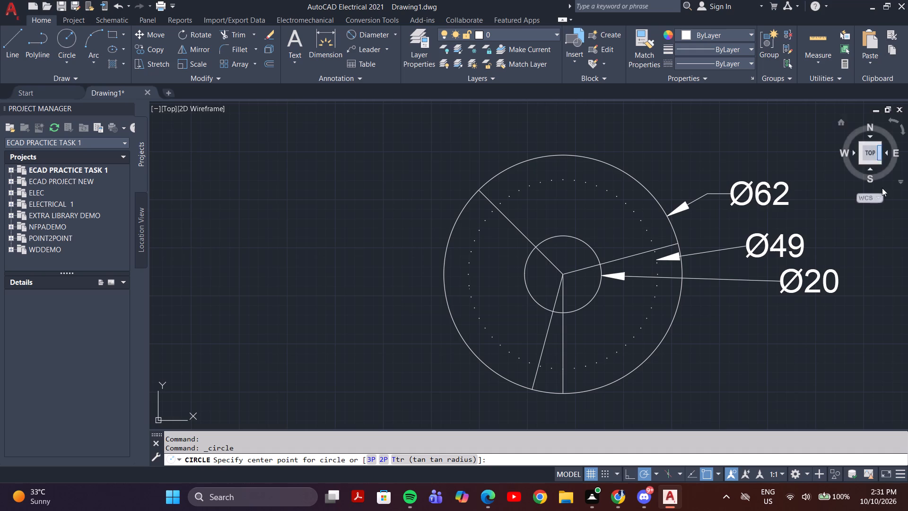
left_click(539, 367)
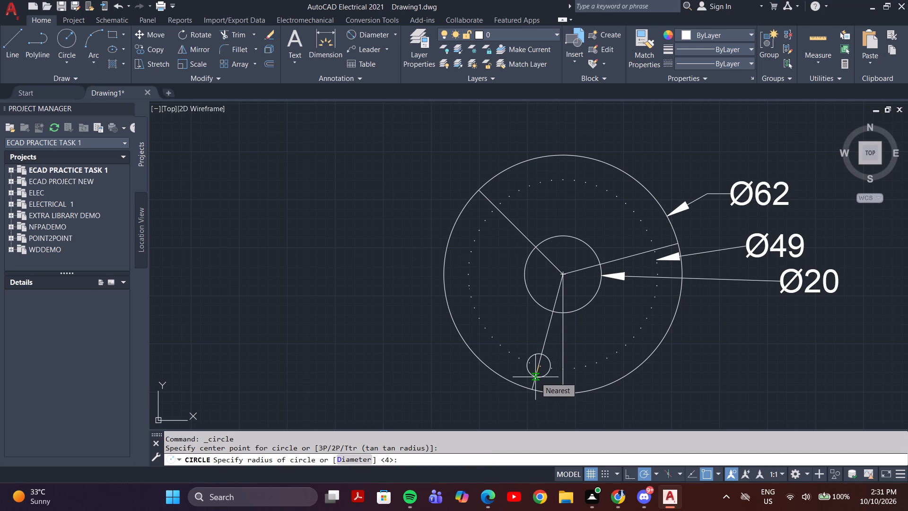
key("d")
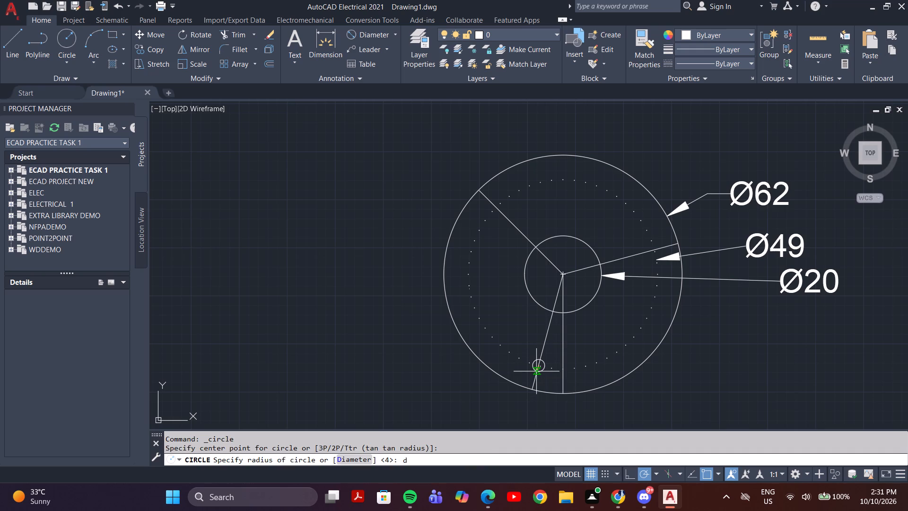
key("Return")
key("6")
key("Return")
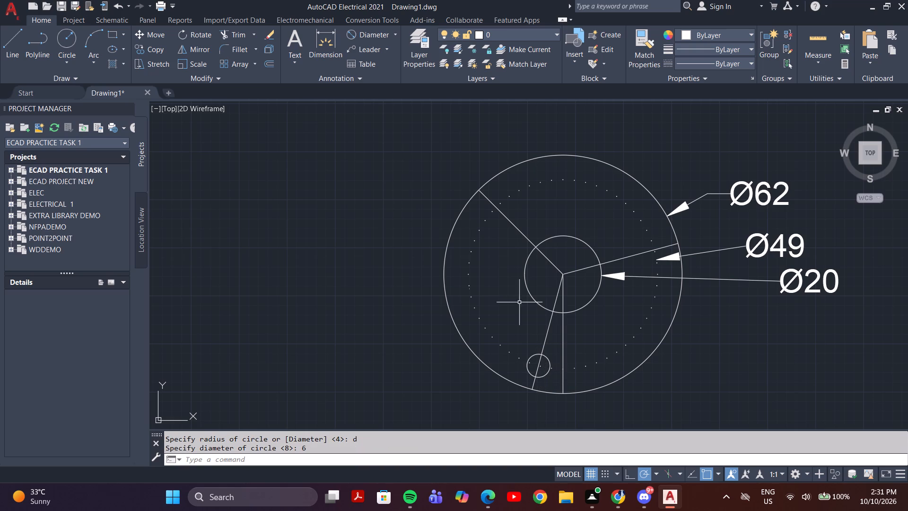
Draw a concentric circle around the small diameter 6 circle, roughly one and a half times its size.
left_click(73, 39)
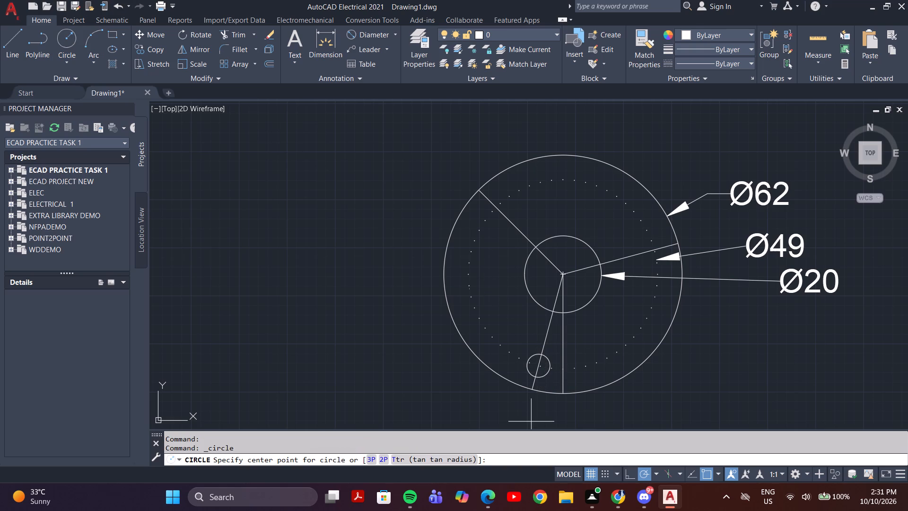
left_click(538, 367)
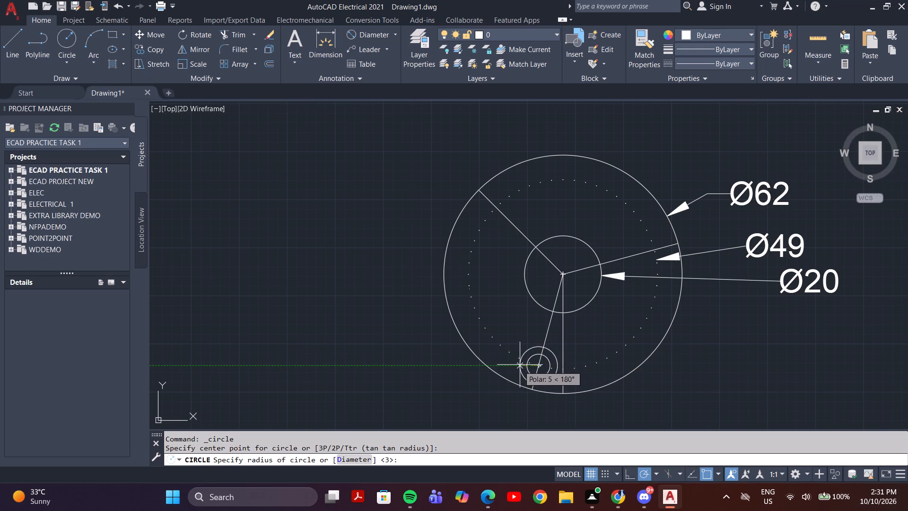
scroll(520, 361, "up", 3)
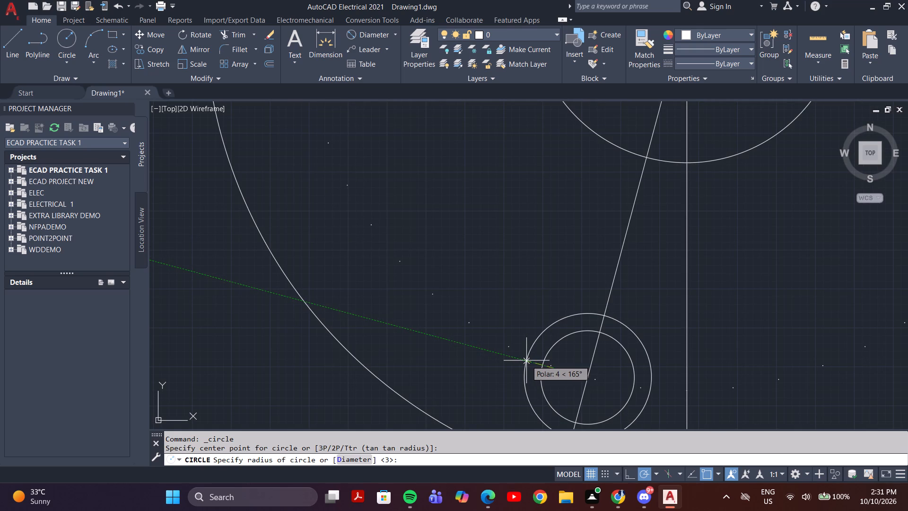
scroll(526, 358, "up", 3)
scroll(517, 356, "down", 1)
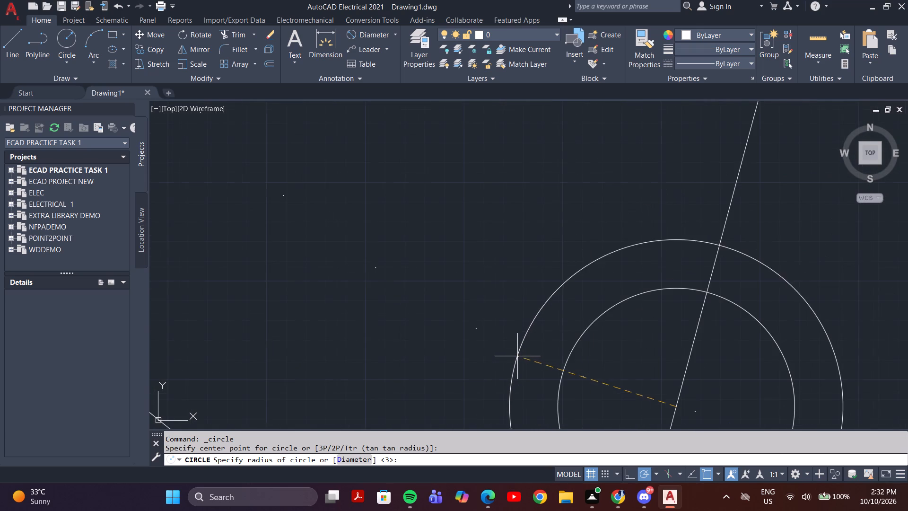
scroll(516, 349, "down", 3)
scroll(516, 349, "up", 1)
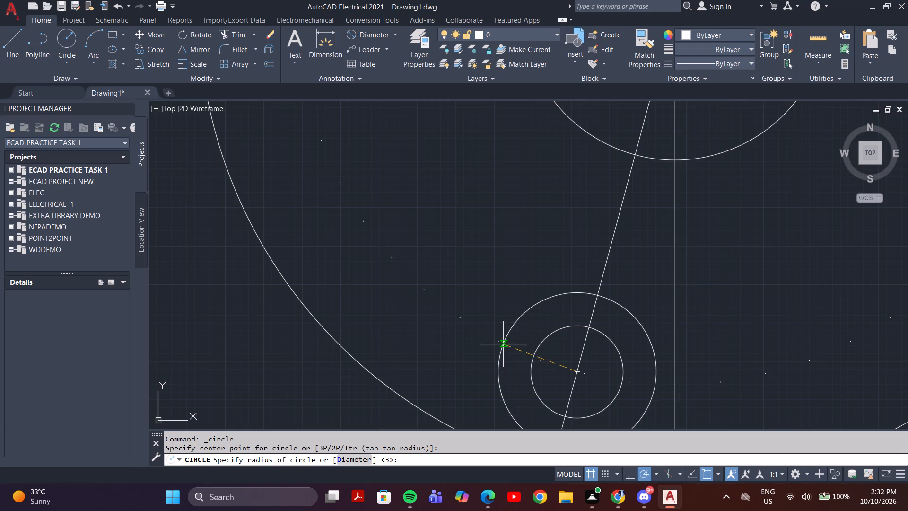
middle_click_drag(503, 344, 500, 304)
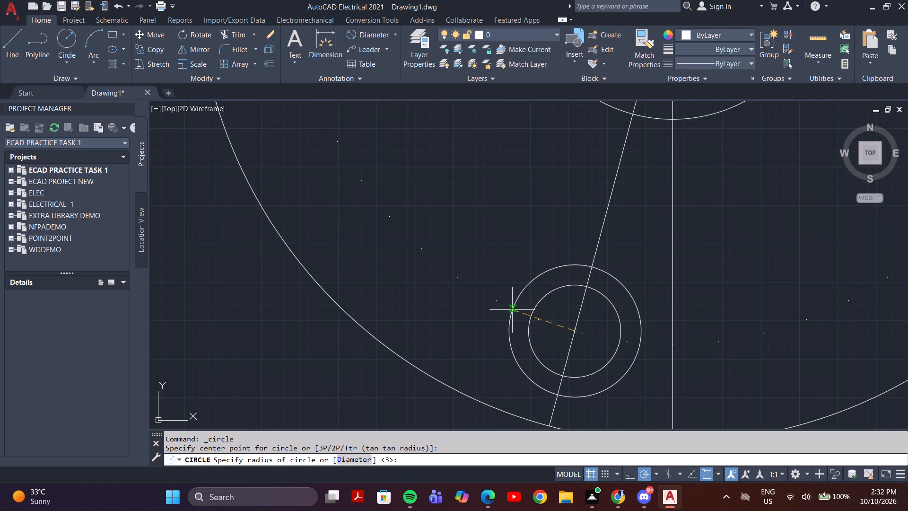
left_click(508, 309)
Copy both small concentric circles from their centre to where the upper-left and right radial lines cross the dotted circle.
scroll(532, 344, "down", 2)
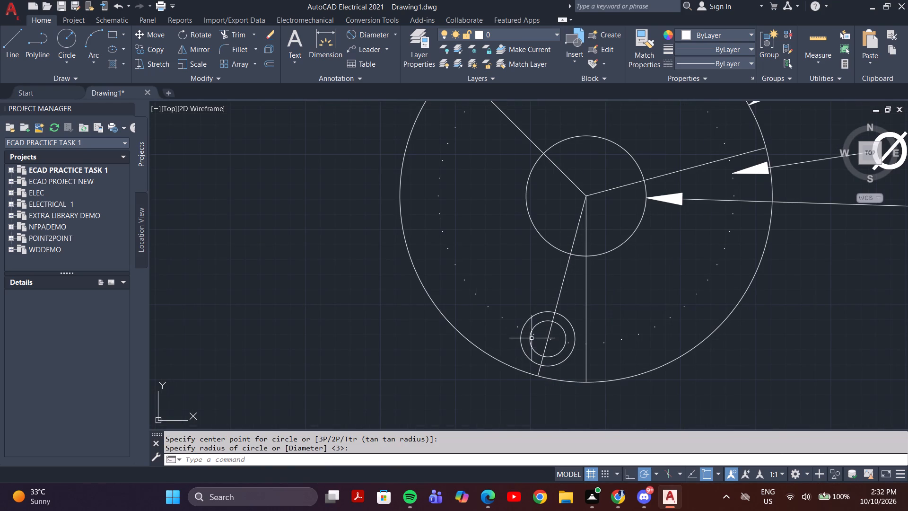
left_click(537, 327)
left_click(524, 308)
left_click(527, 319)
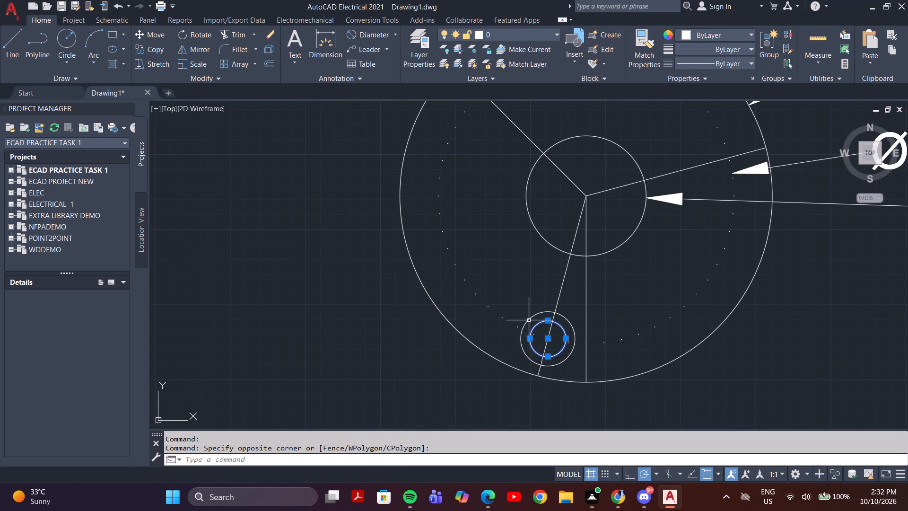
left_click(528, 319)
key("c")
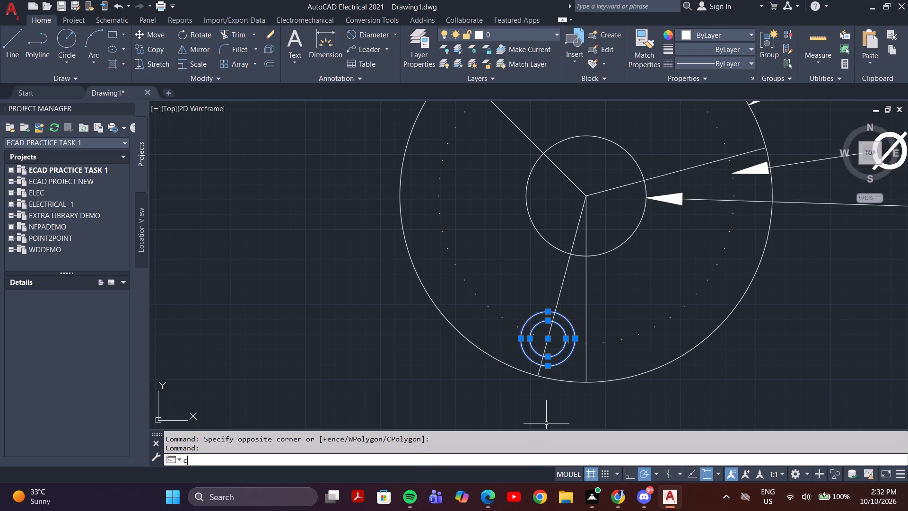
key("o")
key("Return")
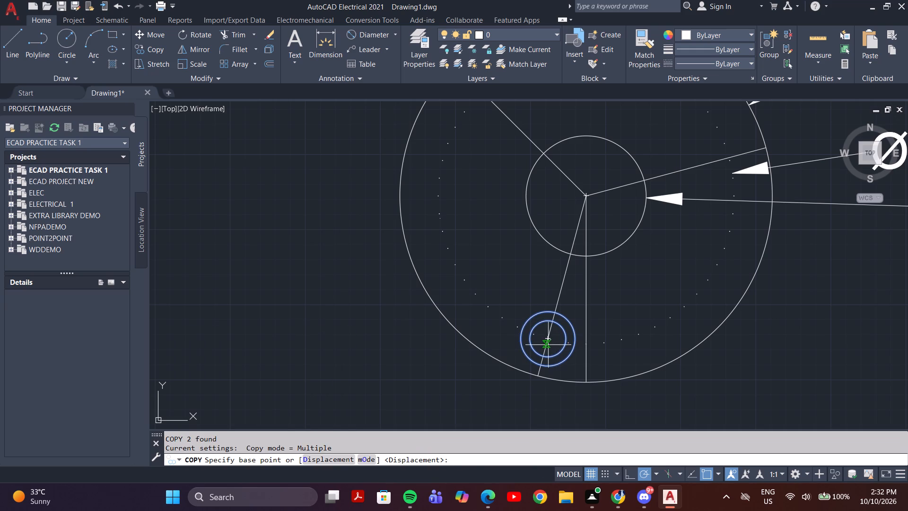
left_click(546, 340)
middle_click_drag(602, 304, 551, 373)
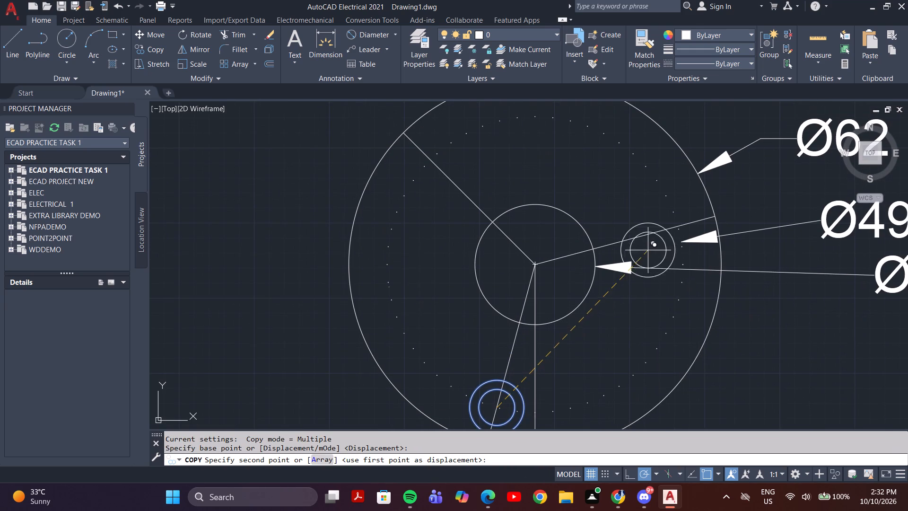
left_click(677, 226)
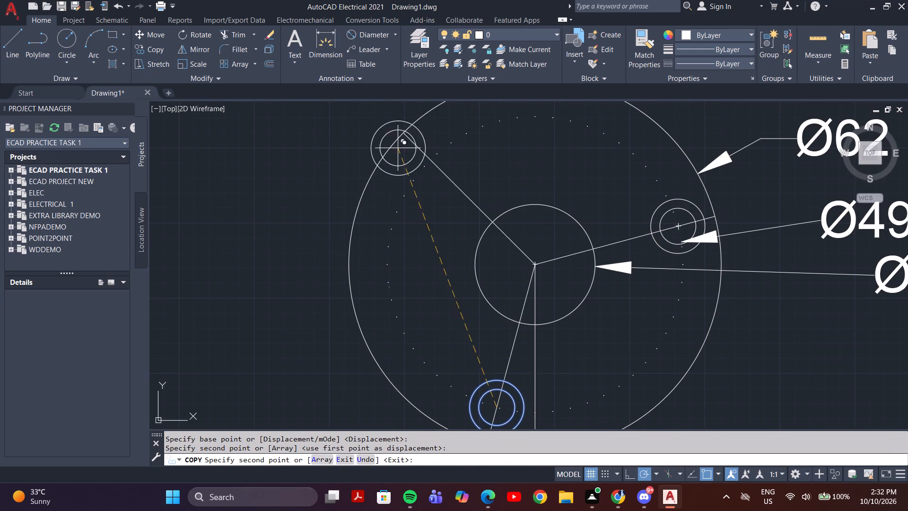
left_click(430, 161)
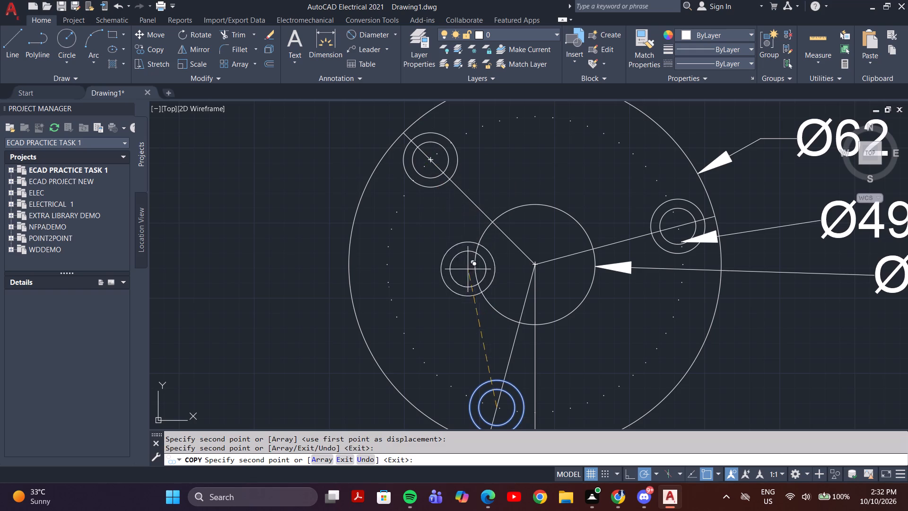
key("Escape")
scroll(525, 351, "down", 2)
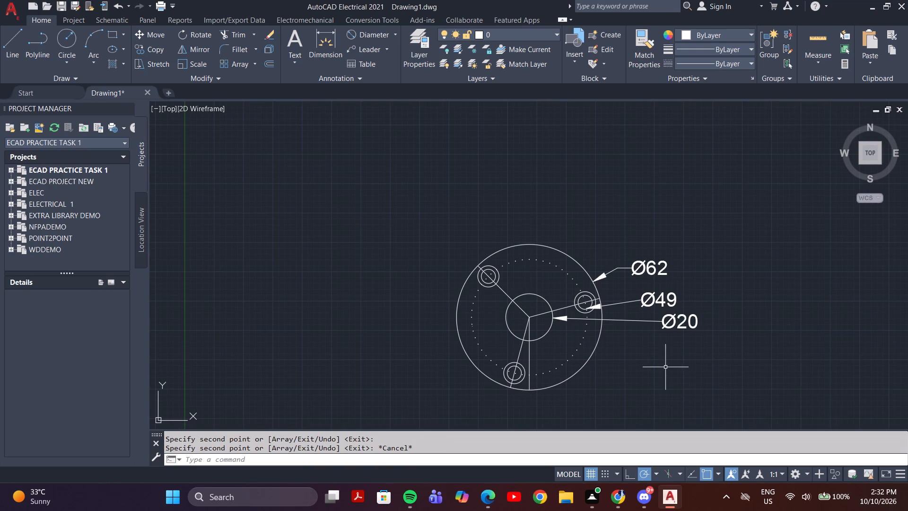
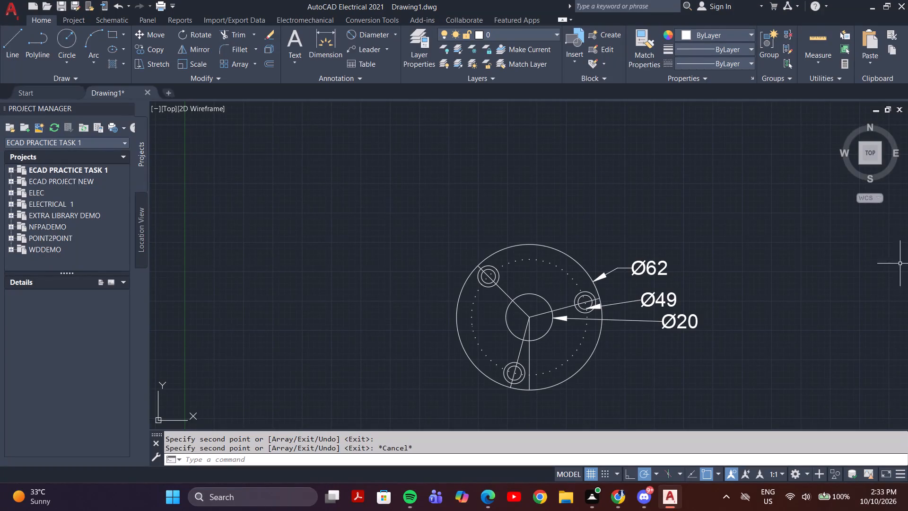
Draw a vertical line from the part's centre straight up to a point beyond the outer circle.
key("Escape")
key("l")
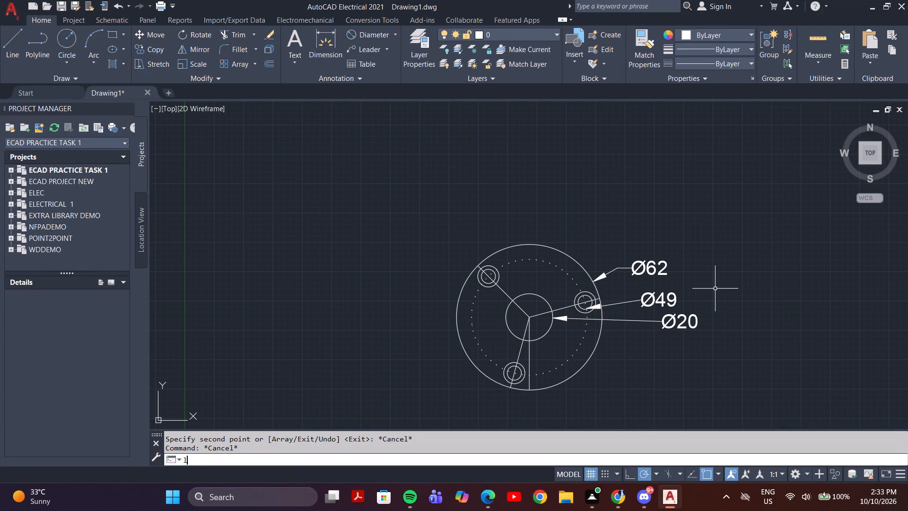
key("Return")
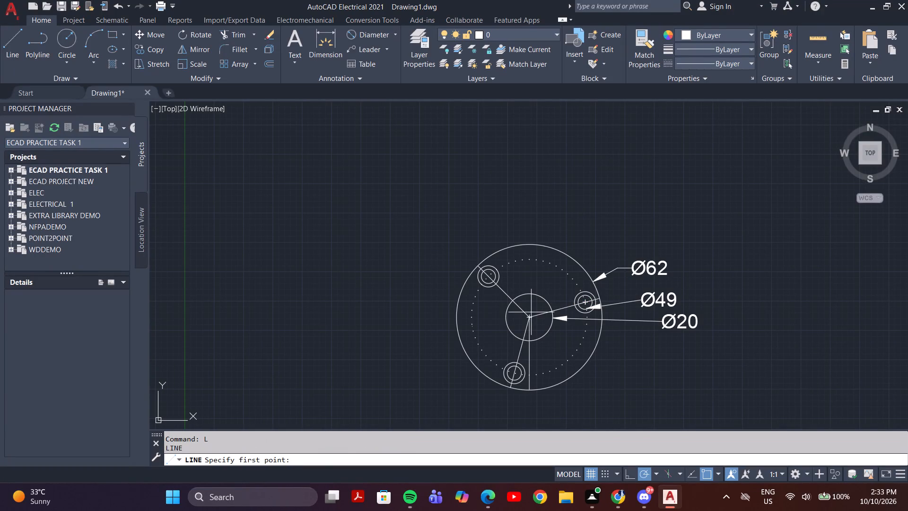
left_click(529, 317)
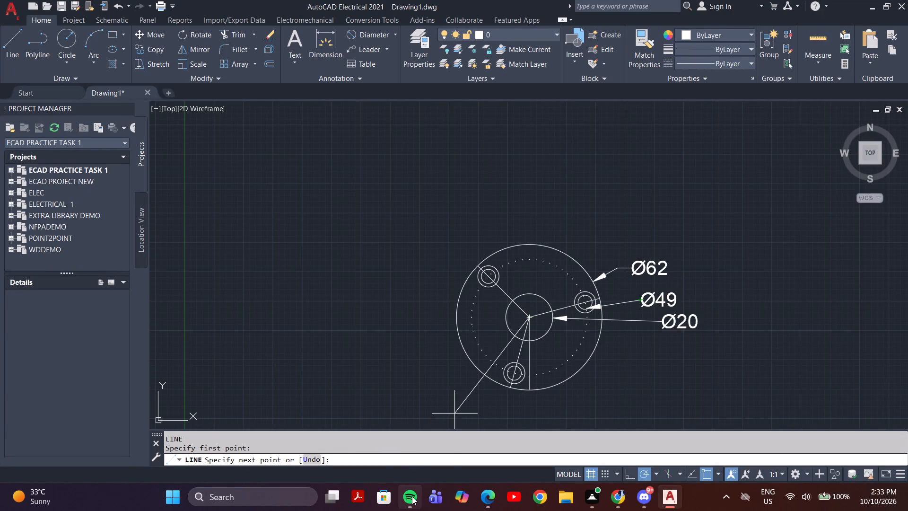
left_click(528, 221)
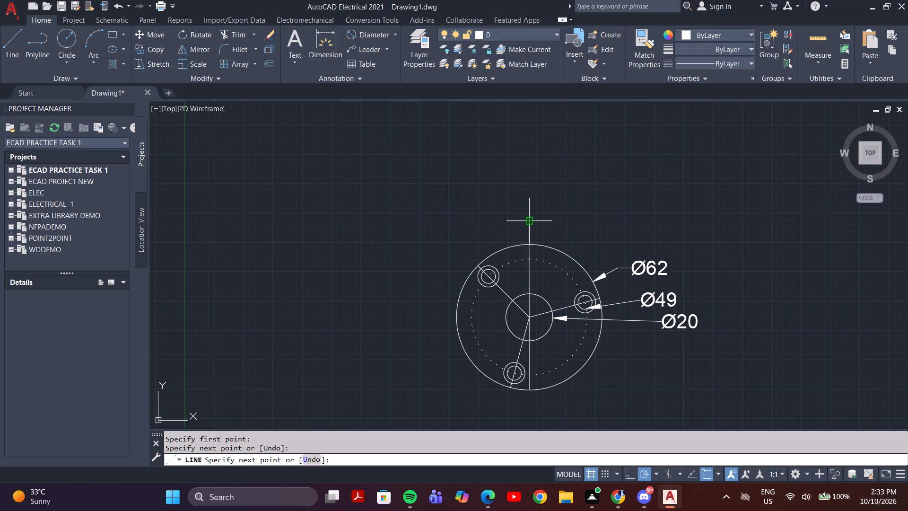
key("Escape")
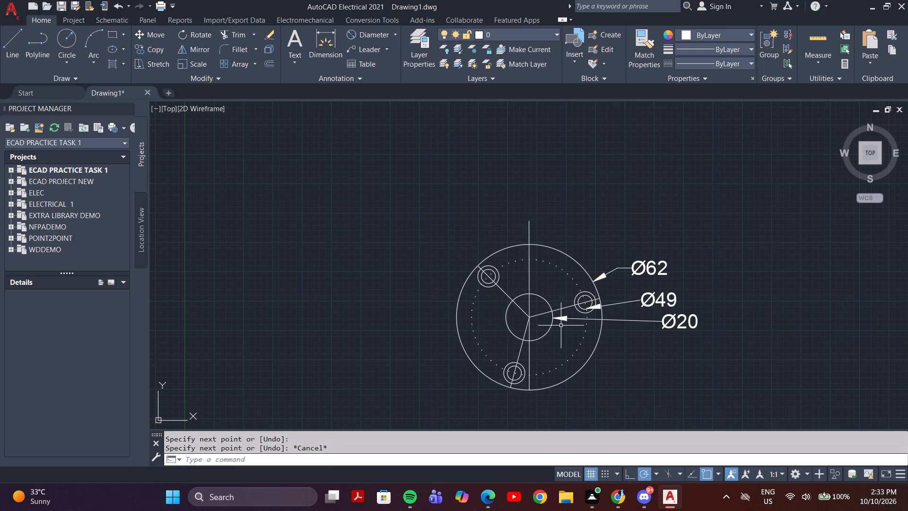
Offset the vertical upper line by 5 to both its left and right sides.
key("o")
key("Return")
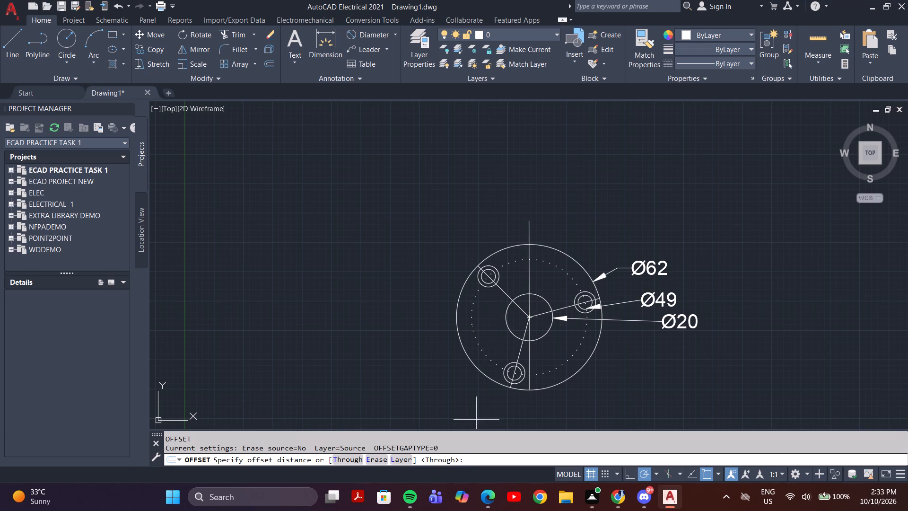
left_click(482, 456)
key("5")
key("Return")
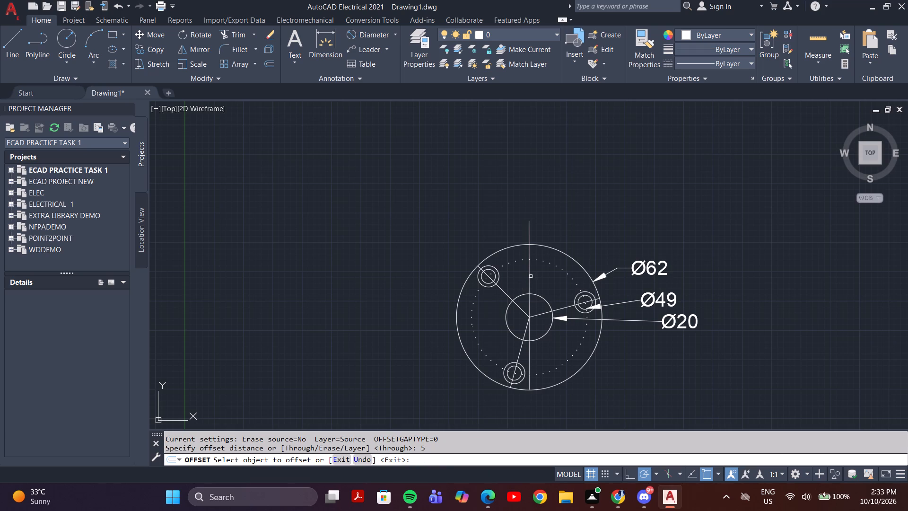
left_click(530, 276)
left_click(516, 276)
left_click(528, 279)
left_click(540, 282)
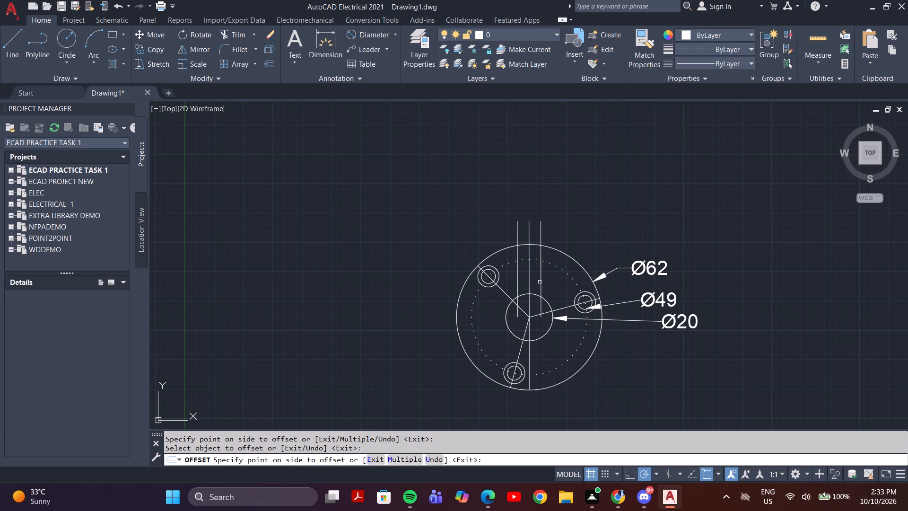
key("Escape")
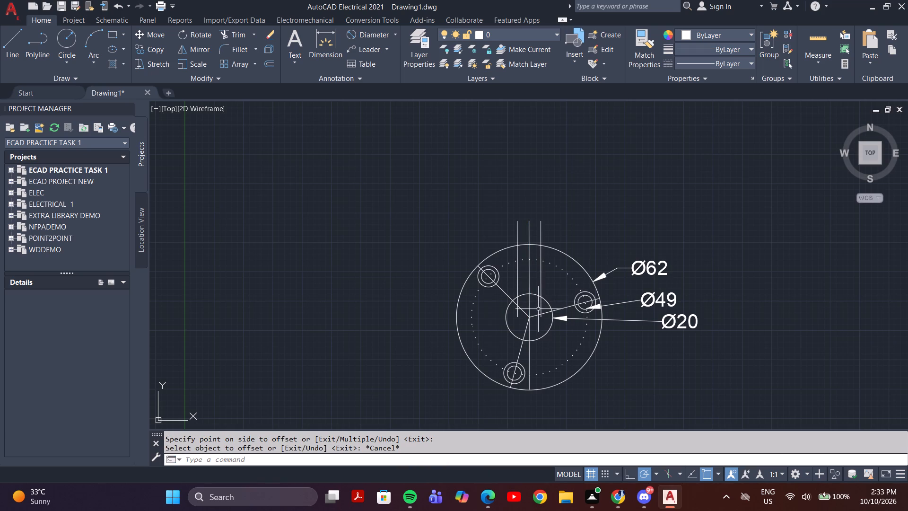
Trim the three vertical lines to the band between the Ø20 inner circle and the Ø62 outer circle.
type("tr")
key("Return")
scroll(538, 311, "up", 3)
left_click_drag(556, 278, 497, 265)
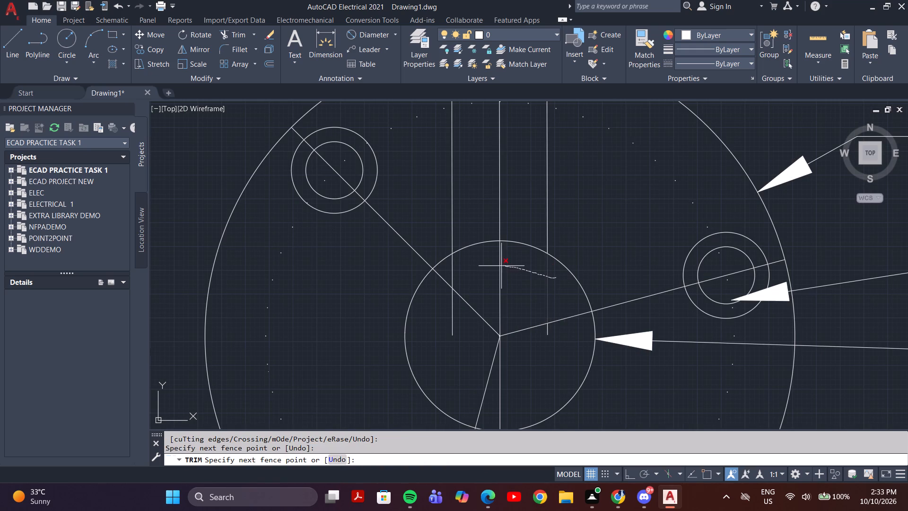
left_click_drag(497, 265, 452, 267)
left_click(451, 317)
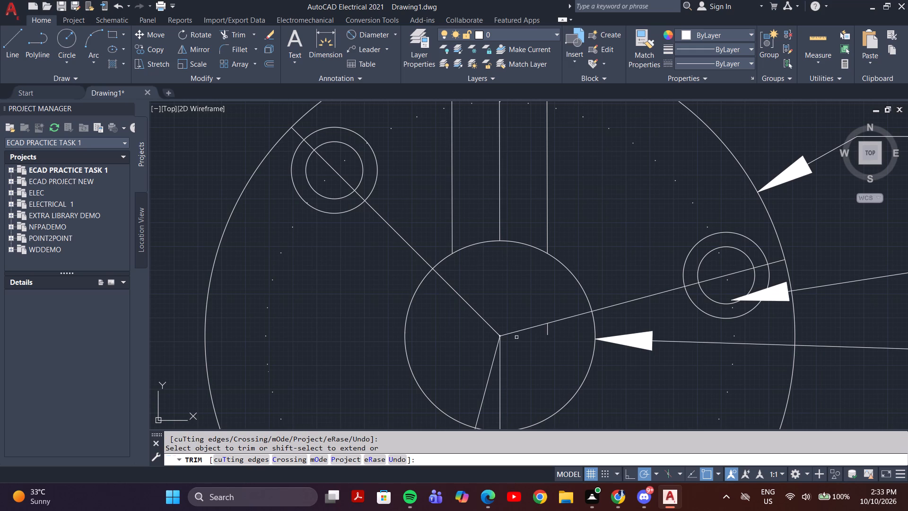
left_click(548, 334)
scroll(538, 326, "down", 2)
middle_click_drag(536, 317, 534, 361)
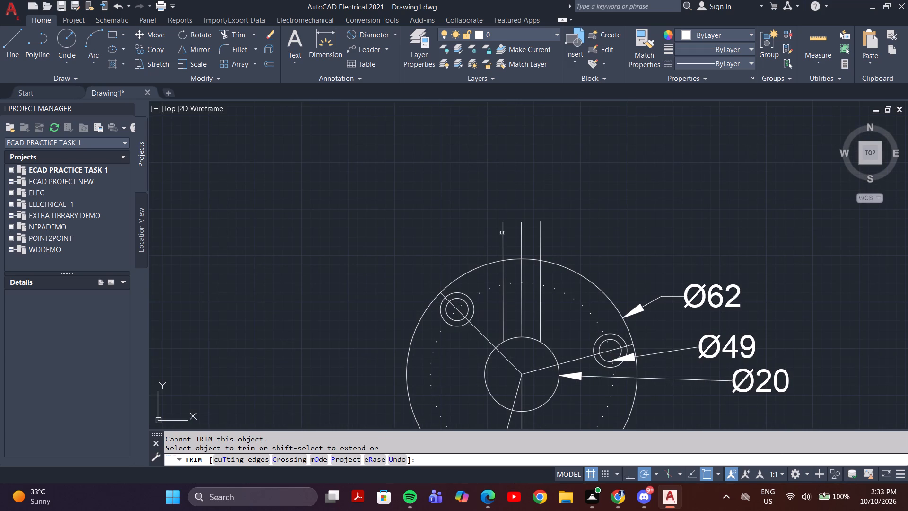
left_click_drag(559, 240, 474, 235)
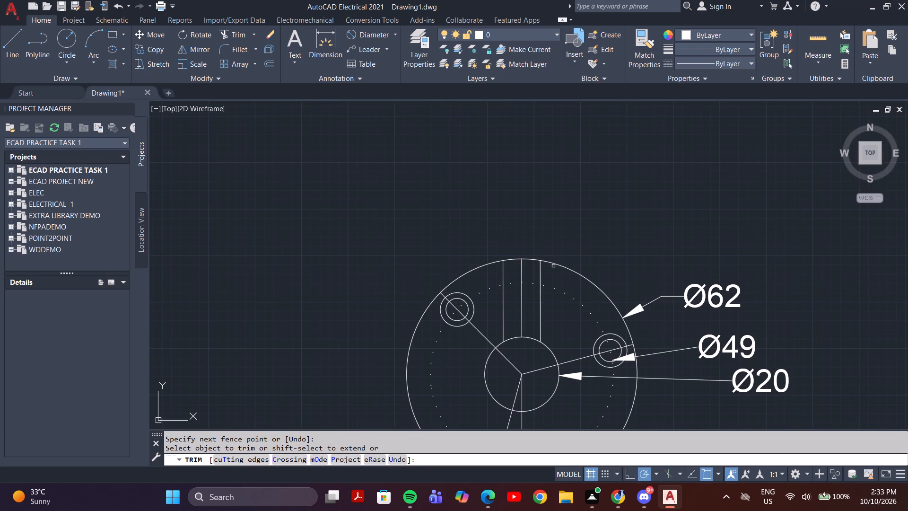
key("Escape")
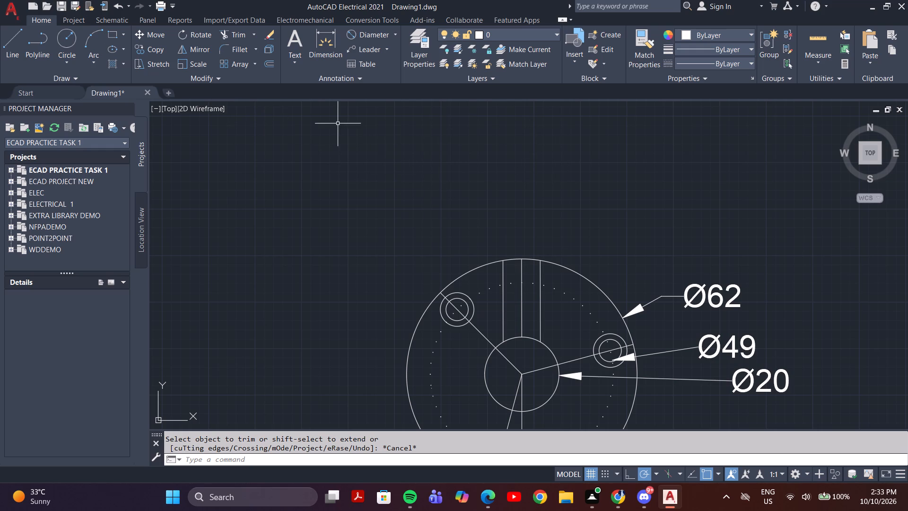
Offset the left and right vertical lines outward by 5, making a group of five parallel lines.
key("o")
key("Return")
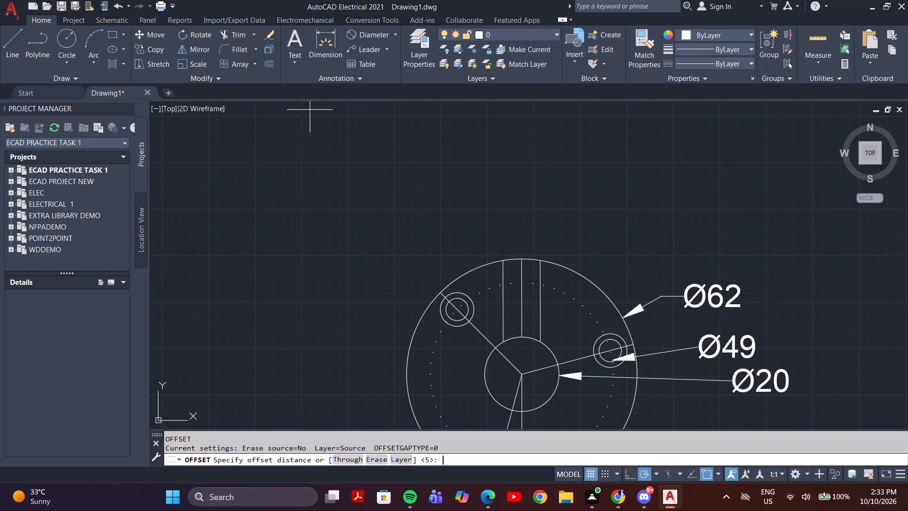
key("Return")
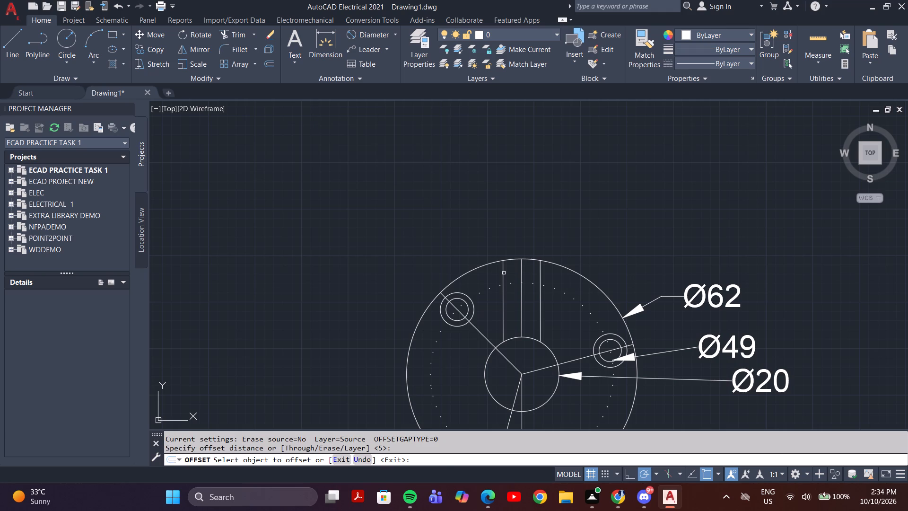
left_click(502, 273)
left_click(481, 273)
left_click(541, 276)
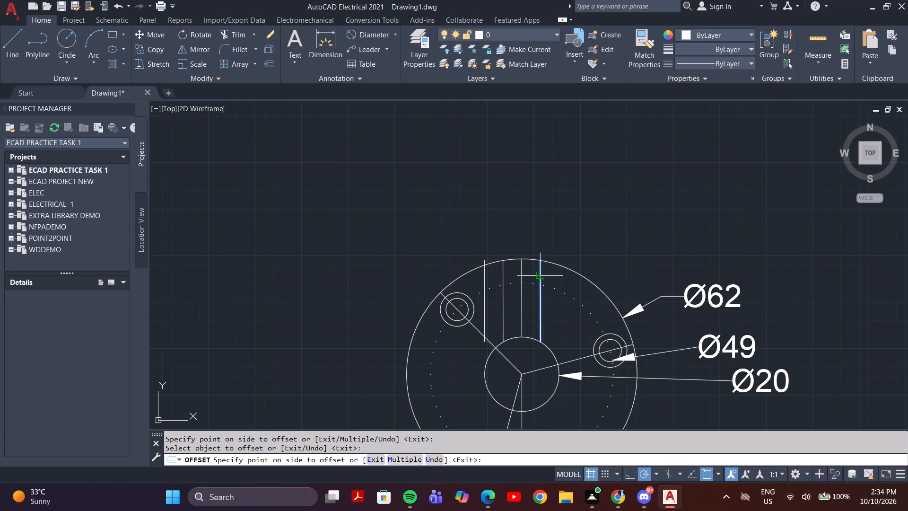
left_click(550, 277)
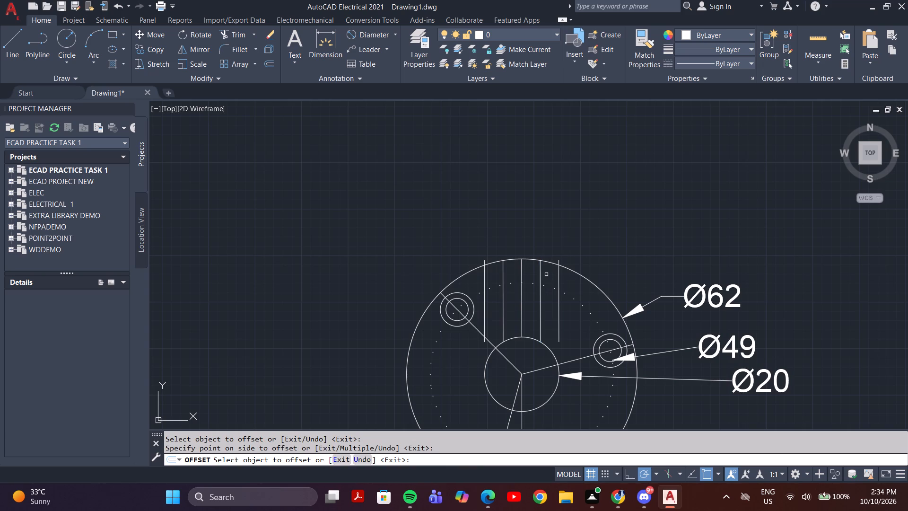
key("Escape")
Trim the upper ends of the two outermost vertical lines where they project beyond the Ø62 circle.
key("t")
key("r")
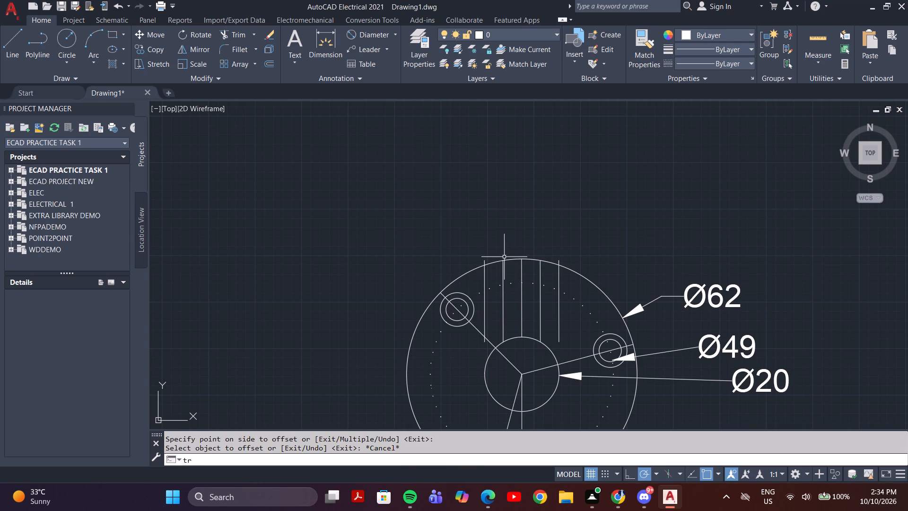
key("Return")
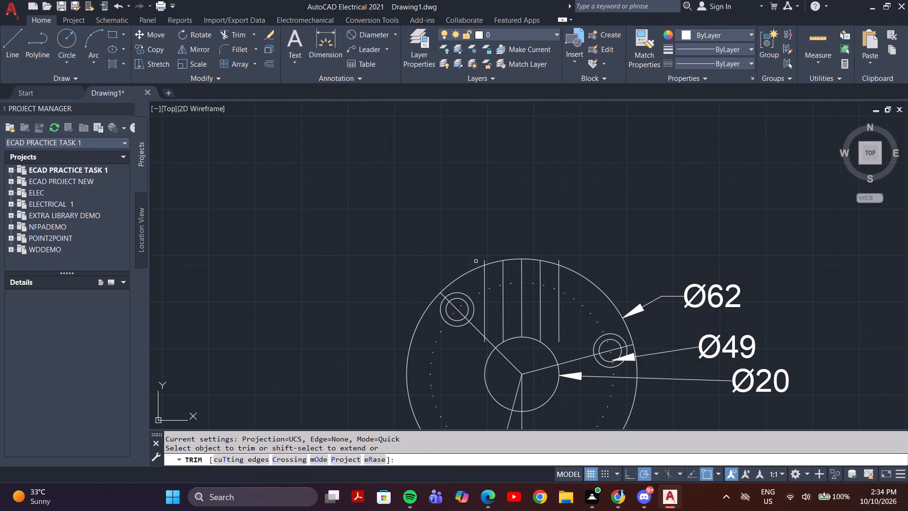
scroll(480, 270, "up", 5)
left_click_drag(533, 185, 445, 217)
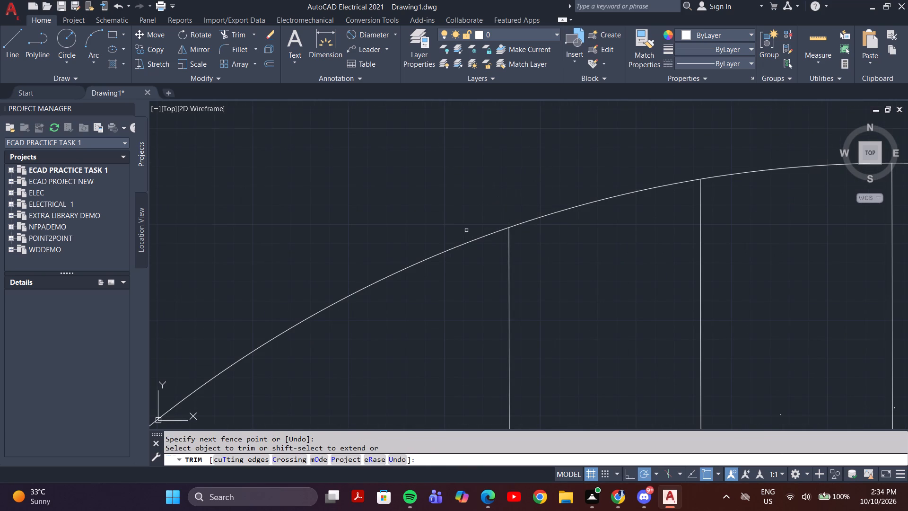
scroll(466, 230, "down", 3)
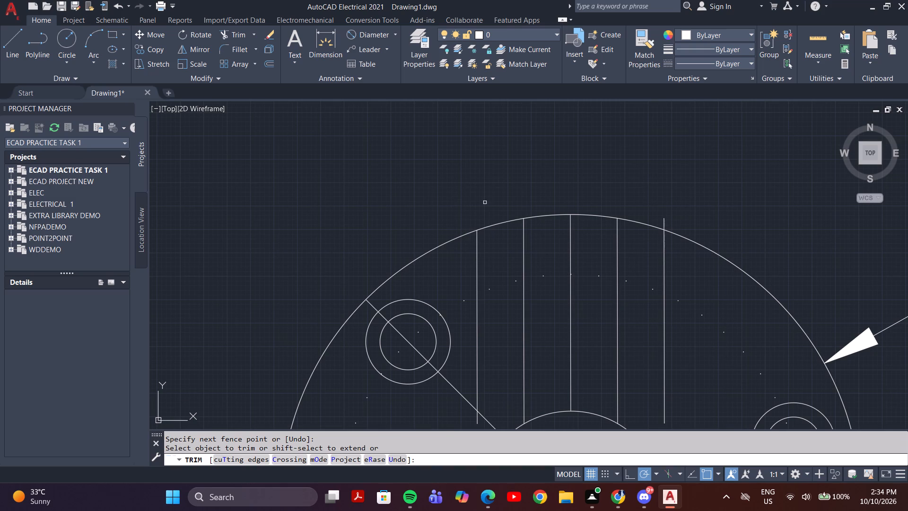
scroll(486, 218, "down", 3)
scroll(510, 196, "up", 4)
middle_click_drag(589, 276, 594, 262)
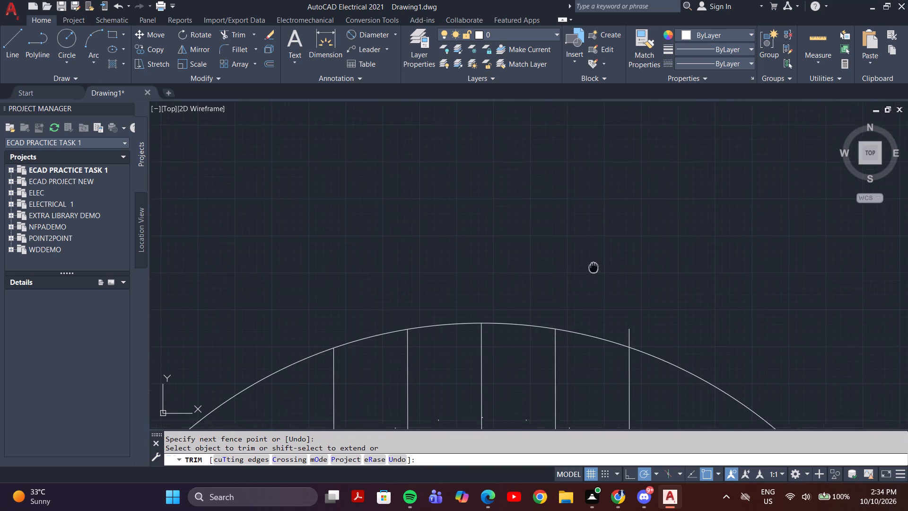
middle_click_drag(594, 262, 603, 207)
left_click_drag(674, 275, 620, 265)
scroll(619, 262, "down", 4)
middle_click_drag(603, 292, 584, 285)
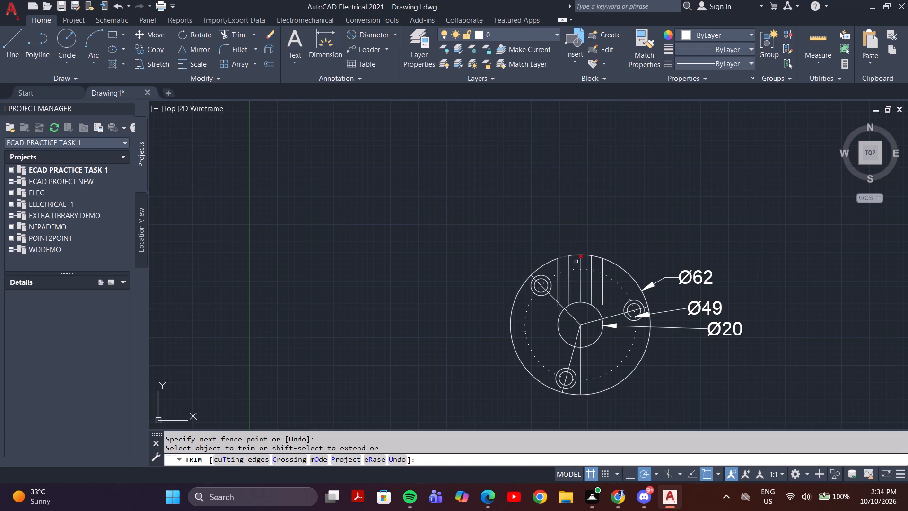
key("Escape")
Polar array the five vertical lines about the part's centre with 3 items over 360 degrees.
left_click(603, 266)
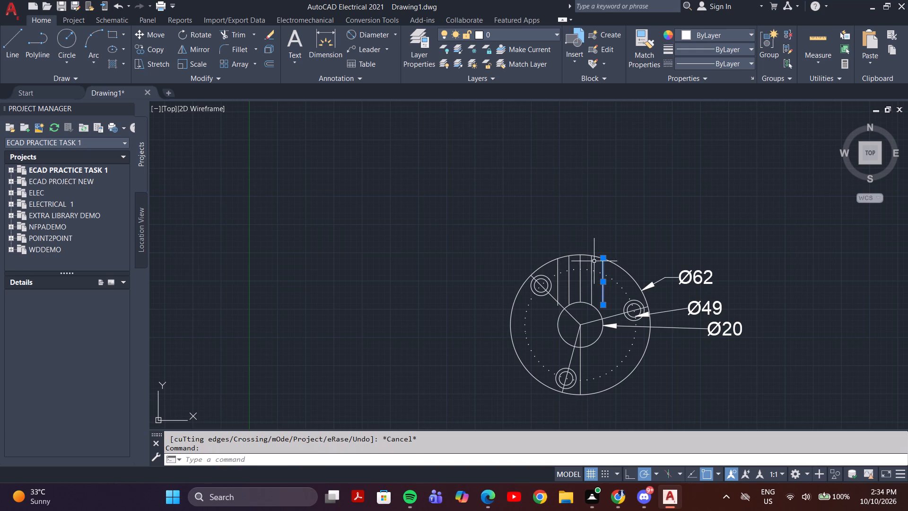
left_click(594, 261)
left_click(594, 261)
scroll(581, 260, "up", 2)
left_click(611, 264)
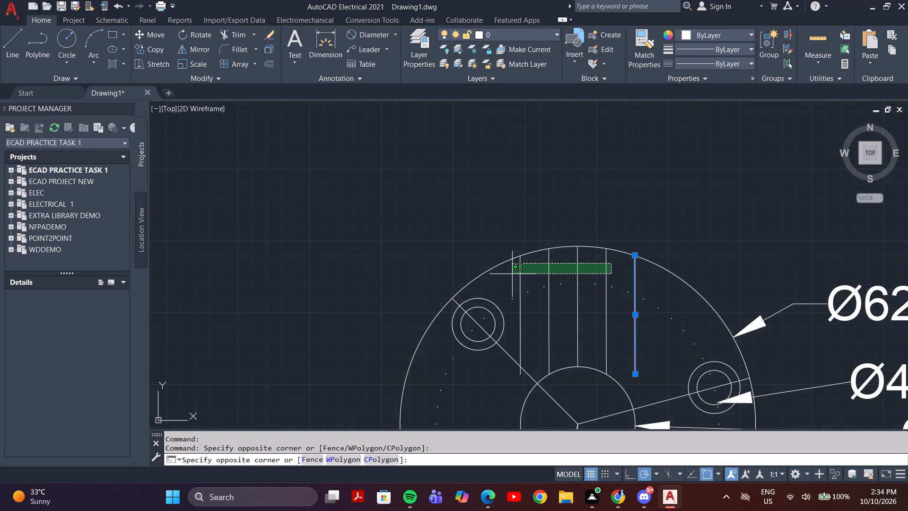
left_click(512, 274)
type("ar")
key("Return")
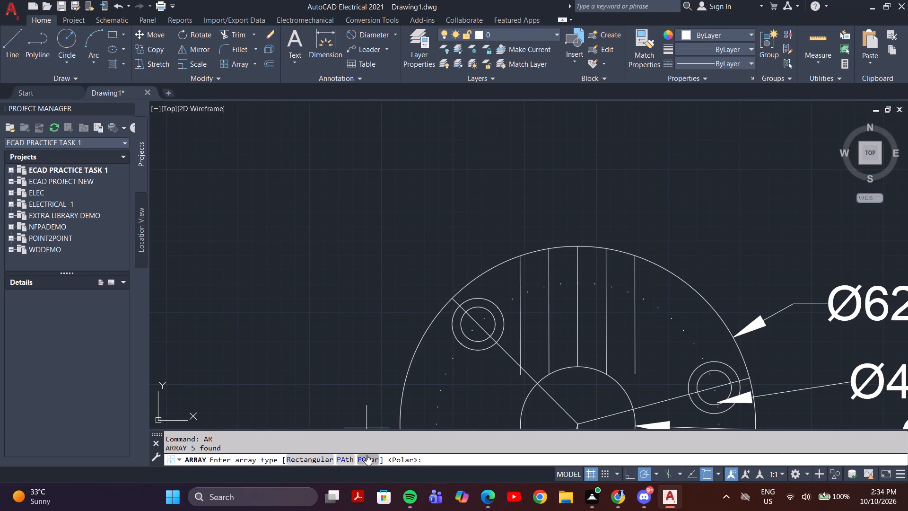
left_click(368, 456)
middle_click_drag(479, 382, 438, 232)
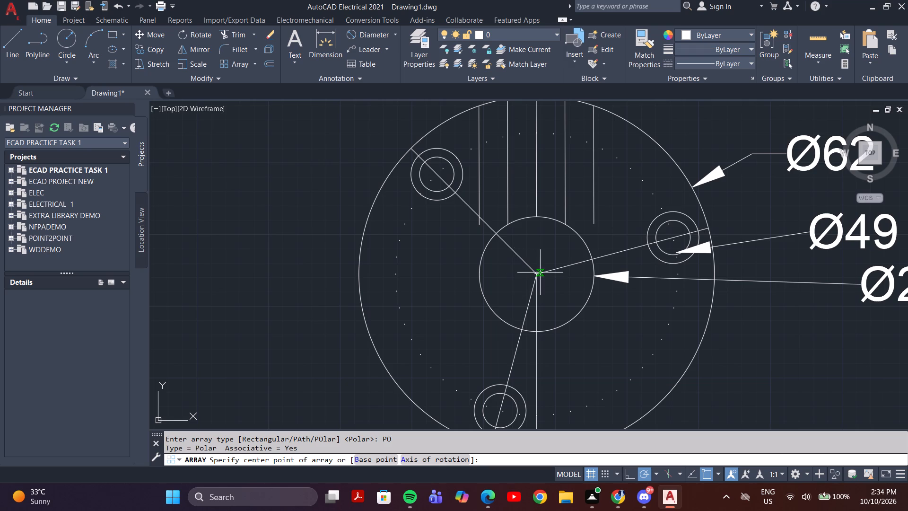
left_click(535, 274)
left_click_drag(164, 38, 159, 40)
left_click_drag(150, 34, 106, 37)
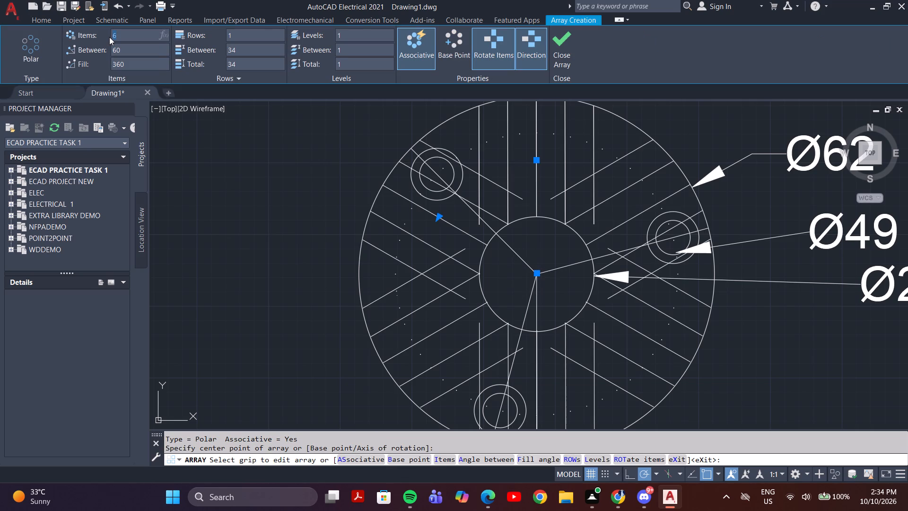
key("BackSpace")
key("3")
left_click(555, 56)
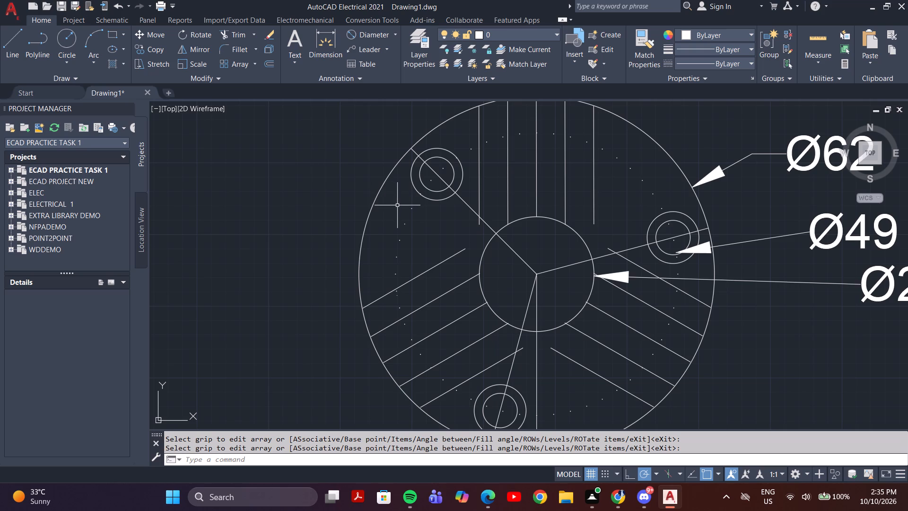
key("Escape")
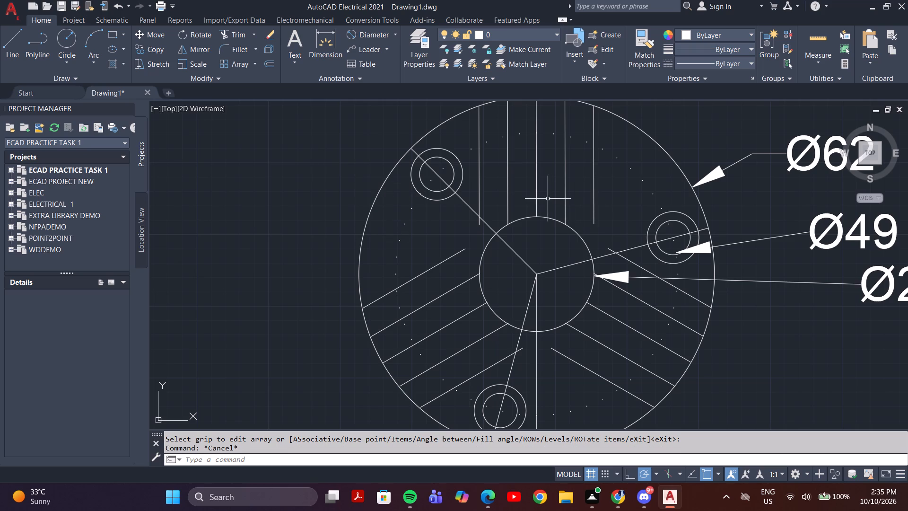
Explode the polar array of parallel lines into separate objects.
left_click(536, 202)
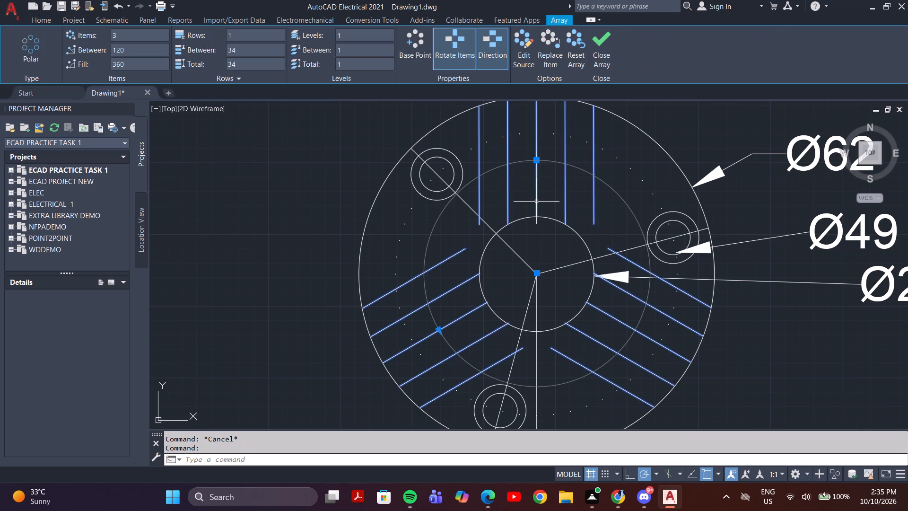
key("x")
key("Return")
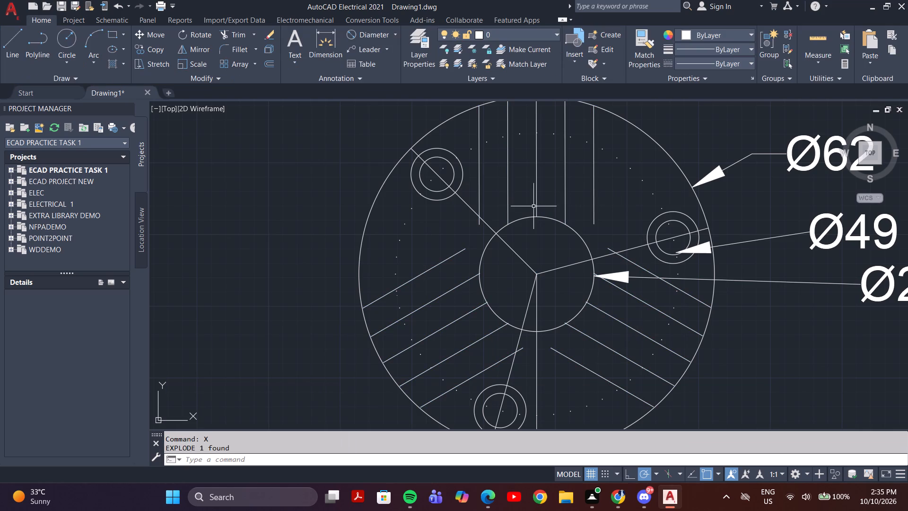
Delete the middle line of the upper group of five vertical lines.
left_click(536, 205)
key("Delete")
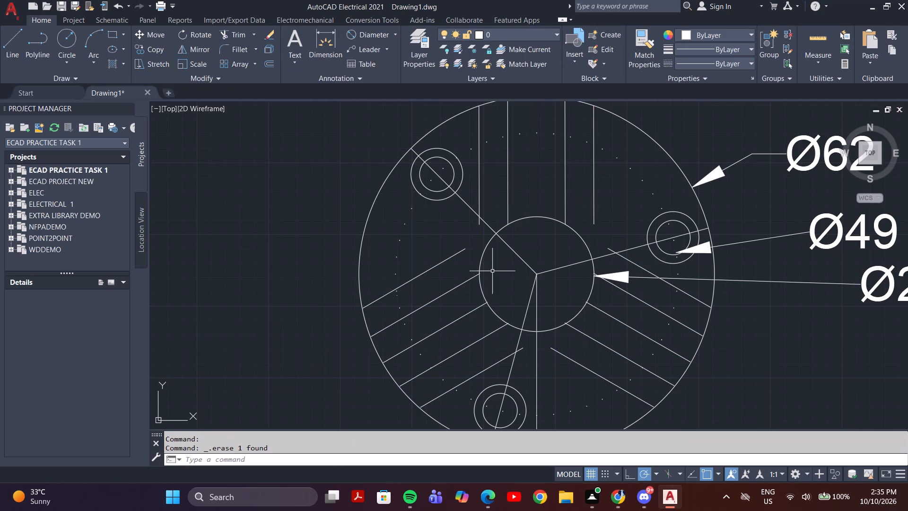
Delete the middle line of the lower-left group and of the lower-right group of five parallel lines.
left_click(475, 310)
key("Delete")
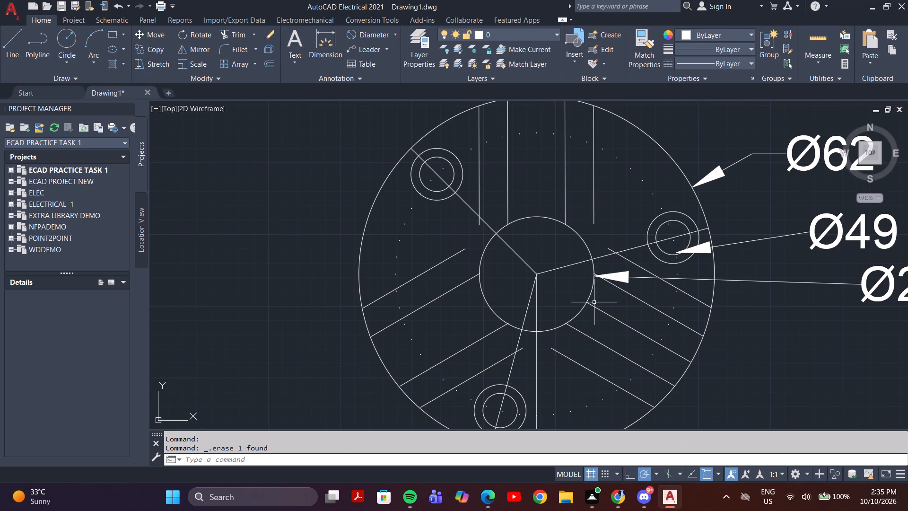
left_click(593, 307)
key("Delete")
Fillet the upper group's outer left line with the lower-left group's top line, using Multiple mode and radius 5.
right_click(525, 242)
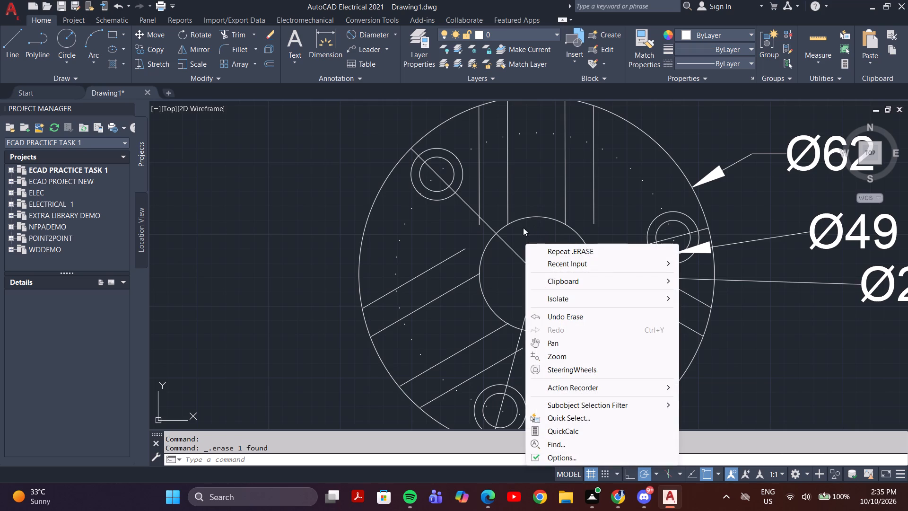
key("Escape")
key("f")
key("Return")
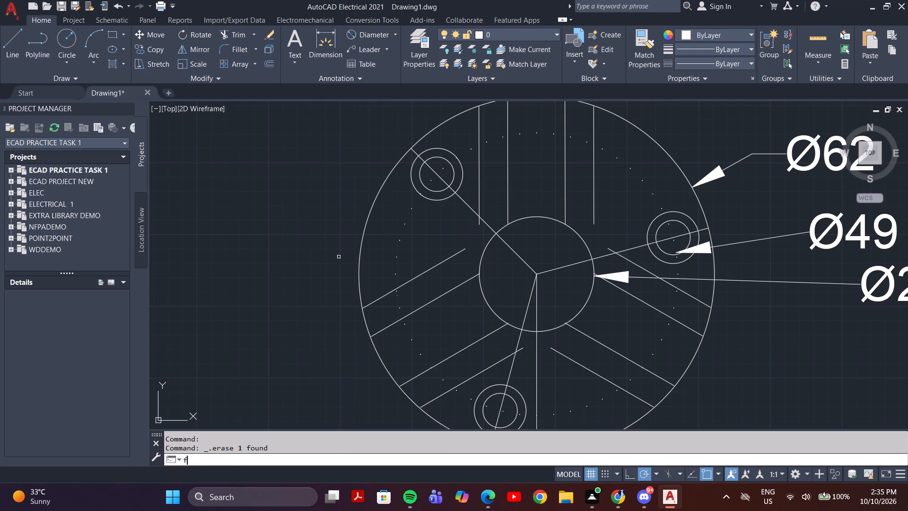
left_click(253, 47)
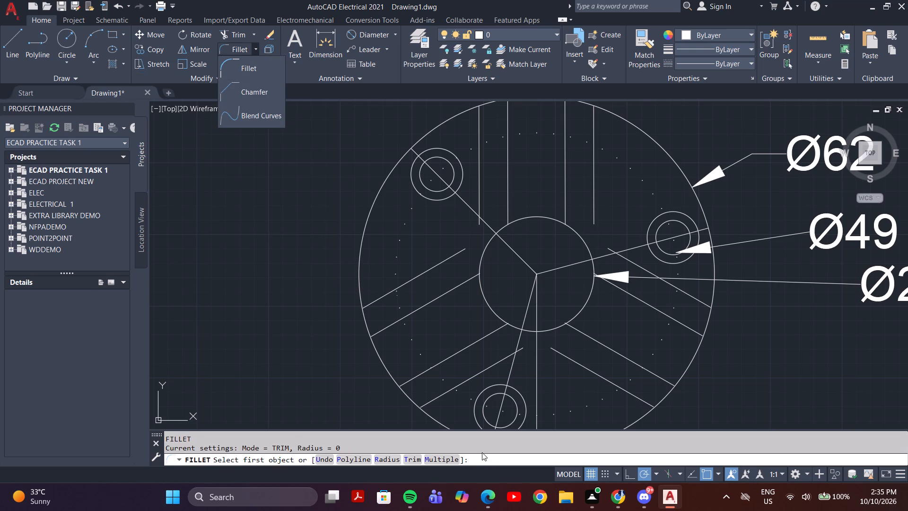
left_click(444, 458)
left_click(391, 456)
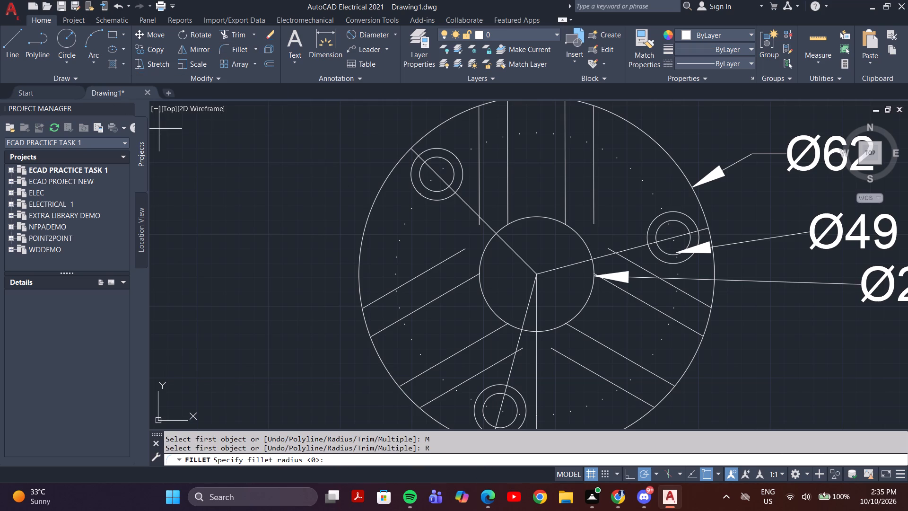
key("5")
key("Return")
left_click(454, 255)
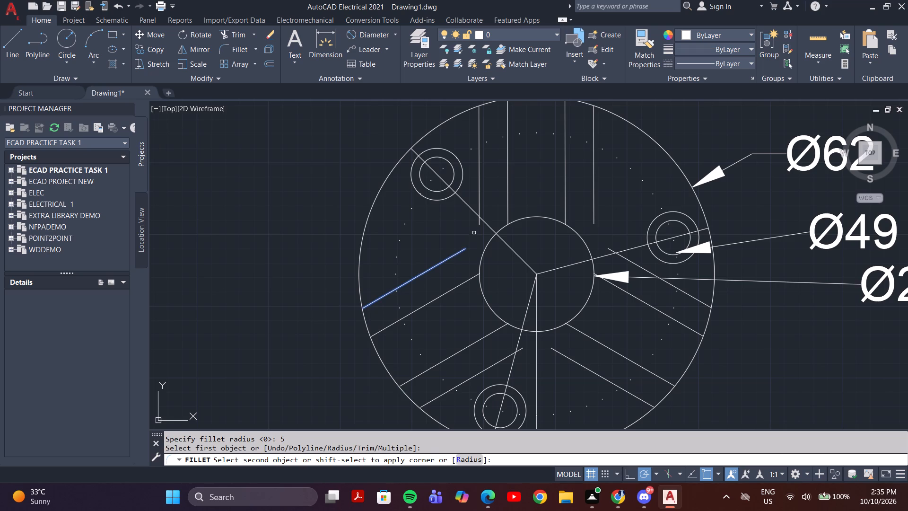
scroll(479, 220, "up", 3)
left_click(476, 217)
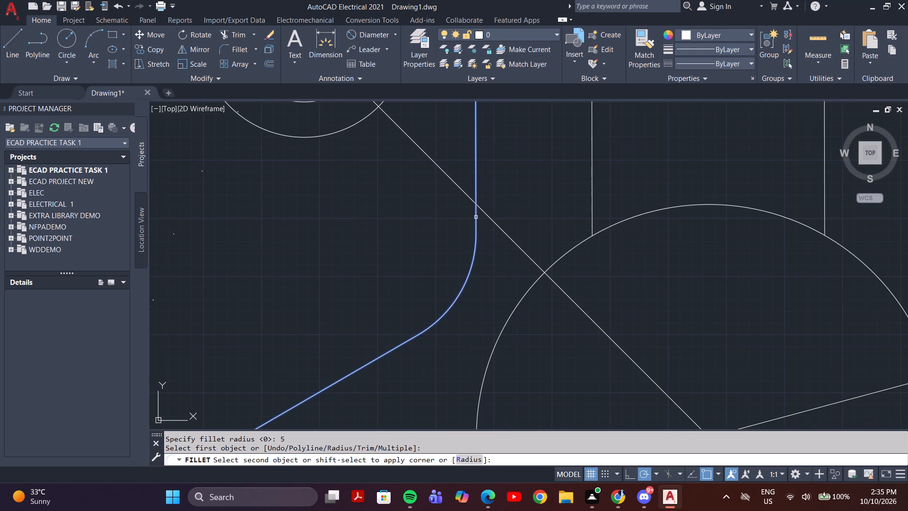
Fillet the upper-right corner and the bottom corner between adjacent groups' outermost lines with the same radius 5.
scroll(489, 246, "down", 3)
left_click(600, 237)
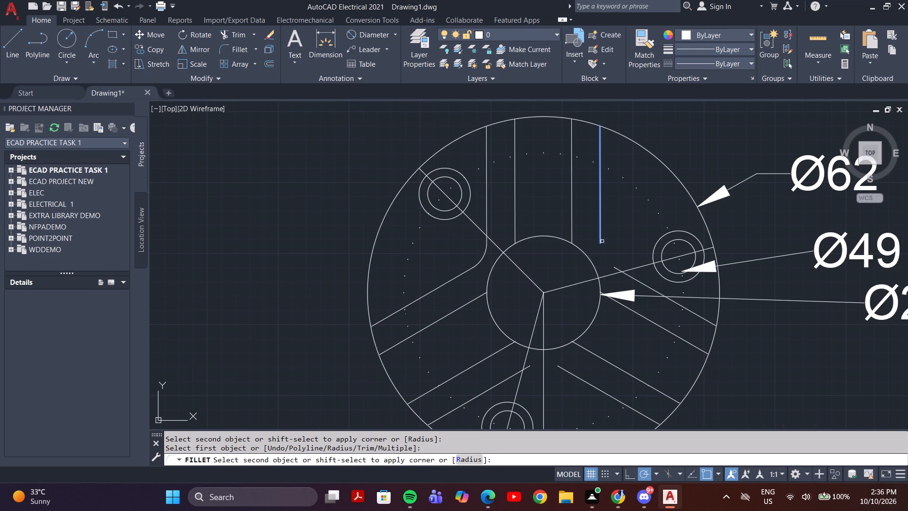
left_click(615, 268)
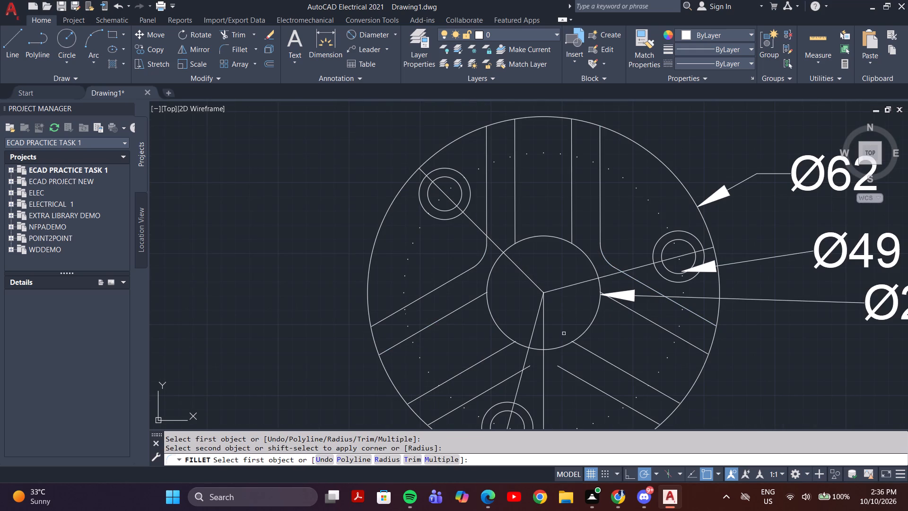
left_click(527, 366)
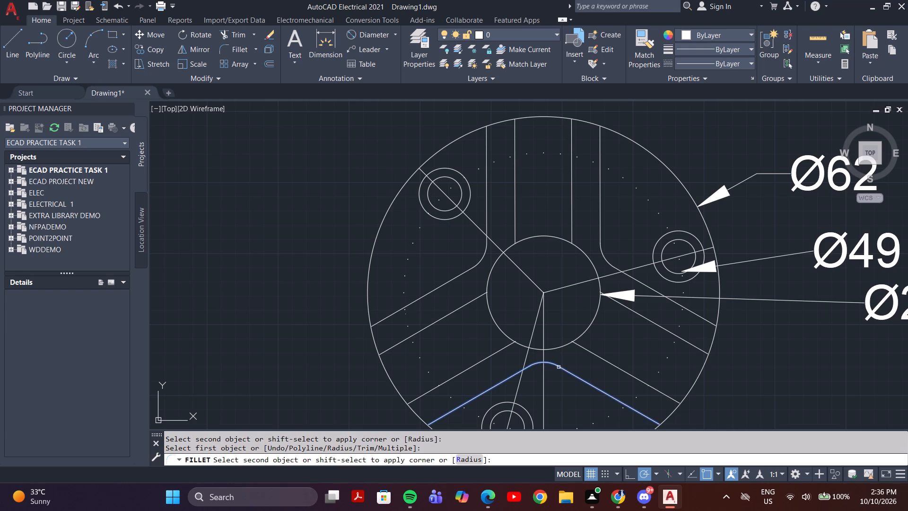
left_click(559, 367)
scroll(570, 369, "down", 1)
key("Escape")
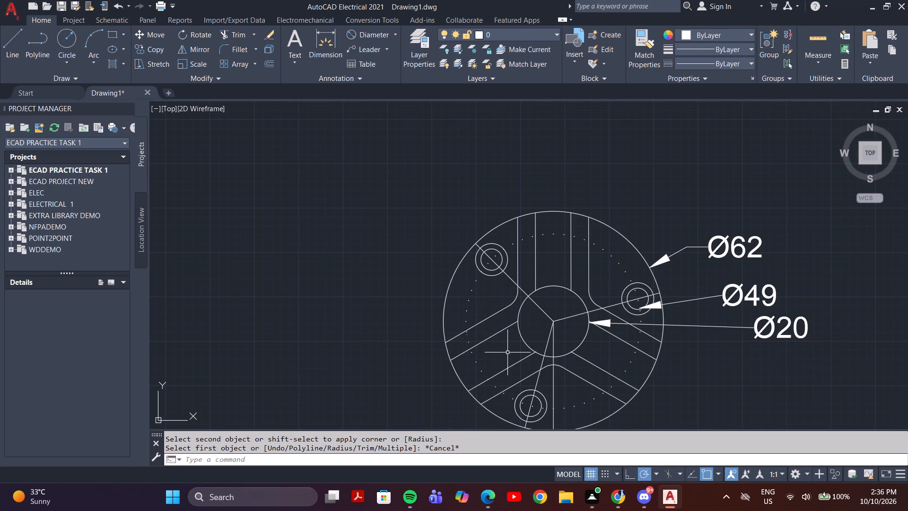
Trim the ends of the lower-left group's two inner lines where they project into the Ø20 circle.
type("tr")
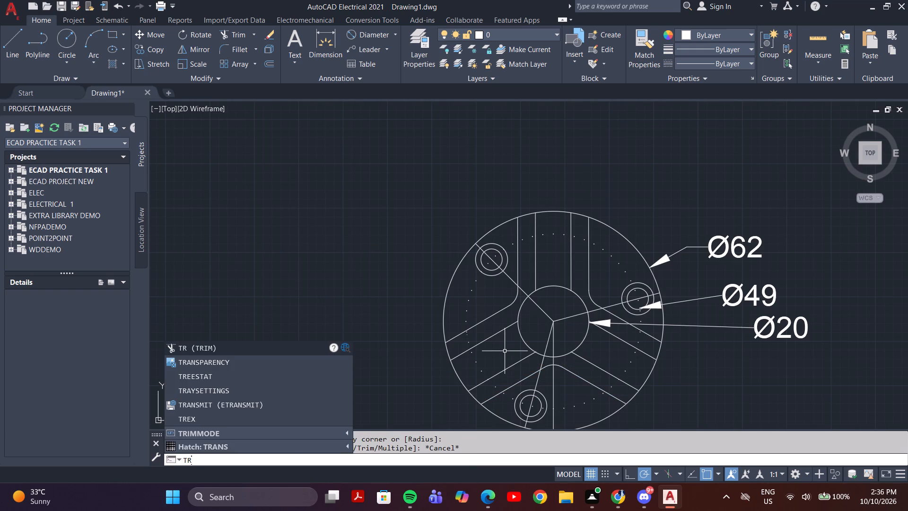
key("Return")
scroll(507, 335, "up", 4)
scroll(570, 246, "up", 2)
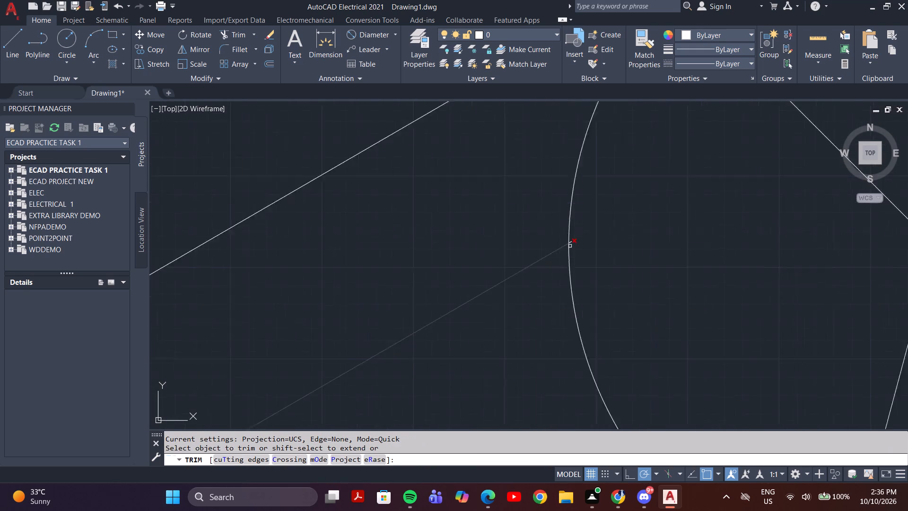
scroll(570, 246, "up", 2)
left_click(571, 230)
scroll(578, 239, "down", 5)
middle_click_drag(604, 299, 461, 297)
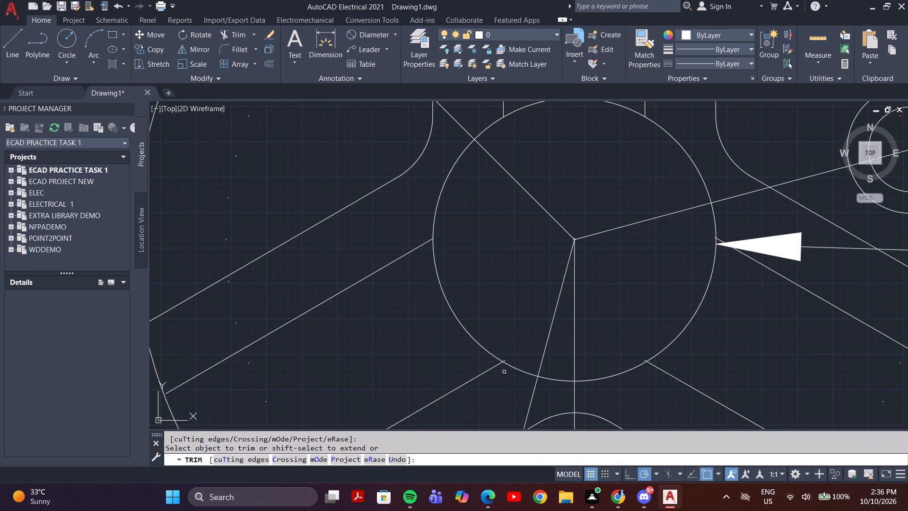
scroll(507, 403, "up", 4)
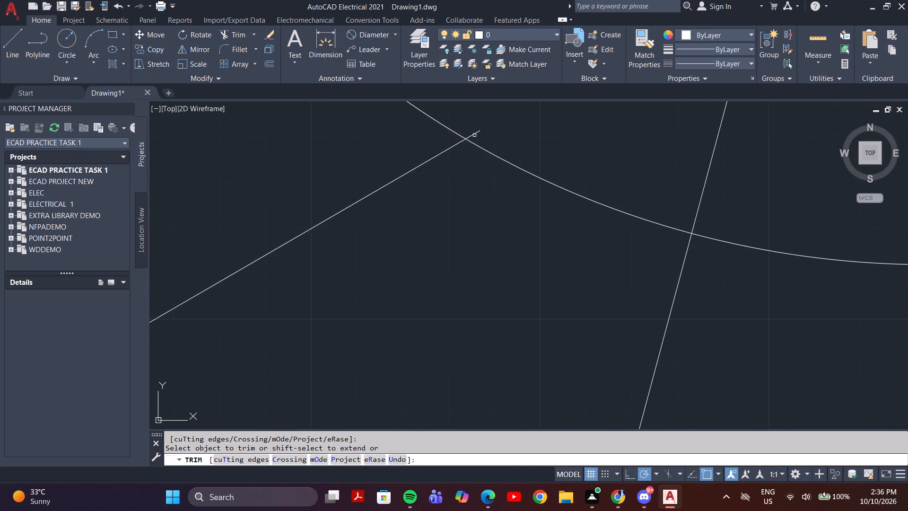
left_click(475, 135)
scroll(484, 148, "down", 7)
Trim the end of the lower-right group's lower inner line where it projects into the Ø20 circle.
middle_click_drag(472, 181, 431, 262)
scroll(457, 251, "up", 4)
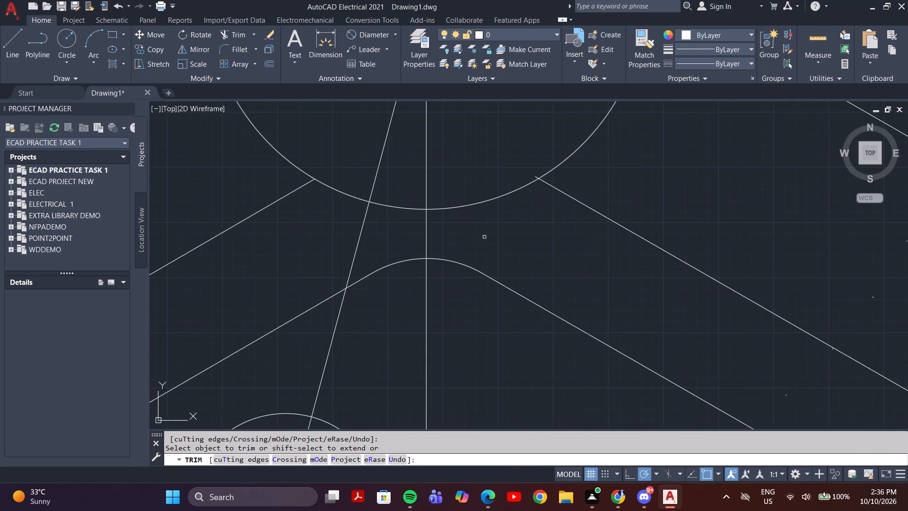
middle_click_drag(532, 200, 515, 281)
scroll(532, 200, "up", 1)
scroll(516, 247, "up", 4)
left_click(543, 220)
scroll(542, 220, "down", 4)
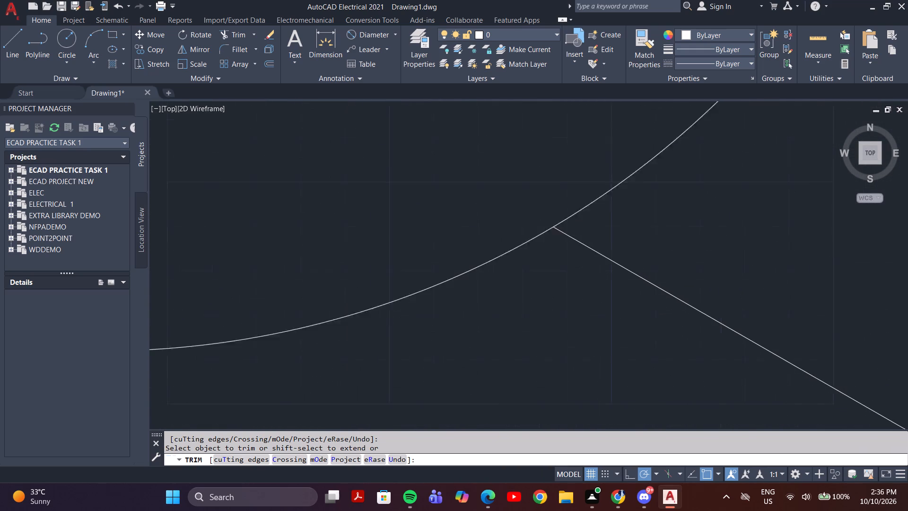
Trim the end of the lower-right group's upper inner line inside the Ø20 circle, near the dimension arrowhead.
scroll(540, 223, "down", 3)
middle_click_drag(539, 224, 495, 297)
scroll(642, 392, "up", 2)
middle_click_drag(647, 398, 637, 351)
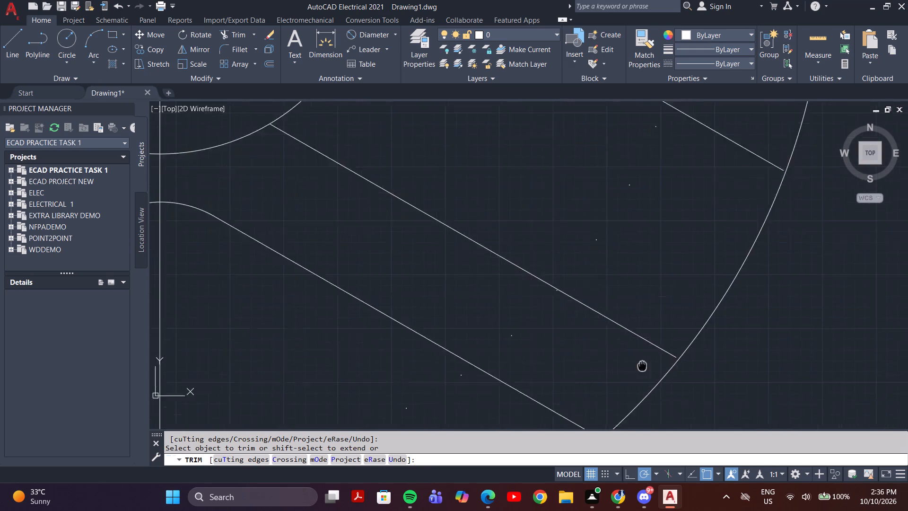
middle_click_drag(637, 351, 583, 242)
scroll(525, 258, "up", 2)
scroll(524, 257, "down", 5)
middle_click_drag(520, 254, 543, 423)
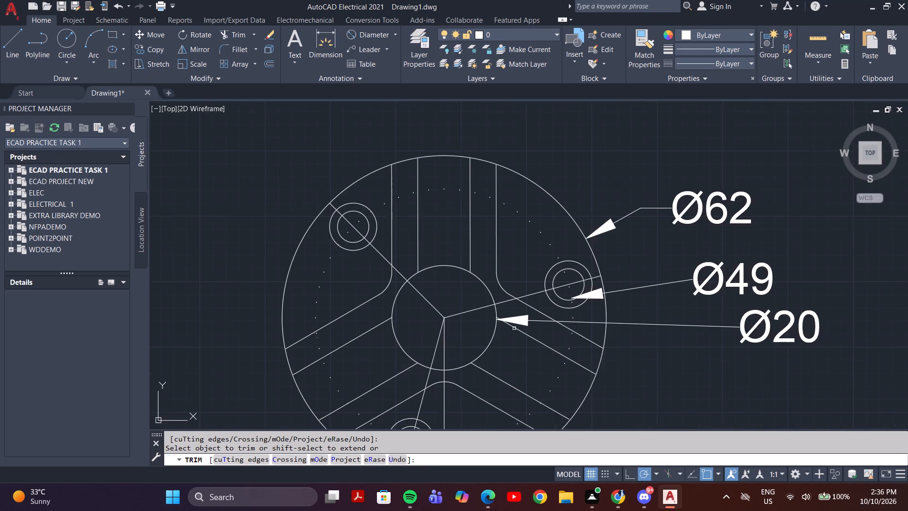
scroll(513, 327, "up", 5)
middle_click_drag(437, 307, 566, 392)
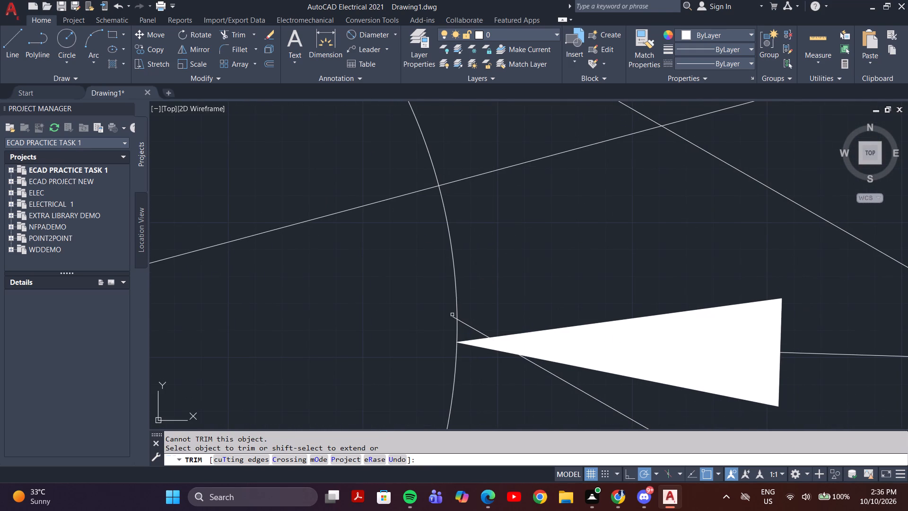
left_click(452, 315)
double_click(453, 318)
scroll(451, 326, "down", 4)
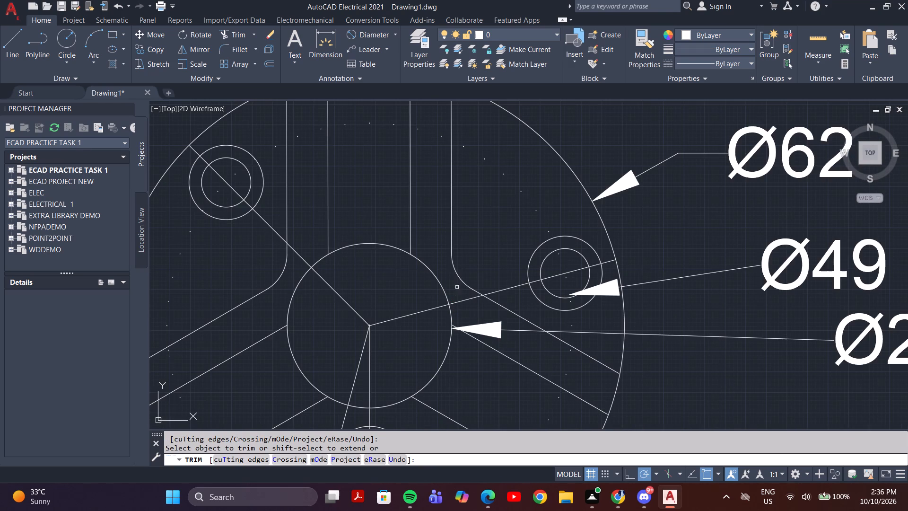
scroll(405, 256, "up", 6)
scroll(414, 252, "down", 4)
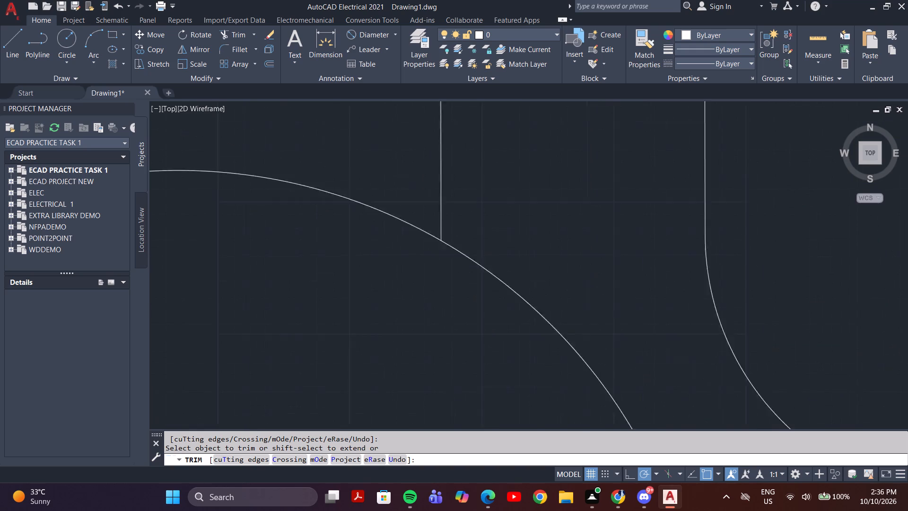
scroll(414, 254, "down", 3)
key("Escape")
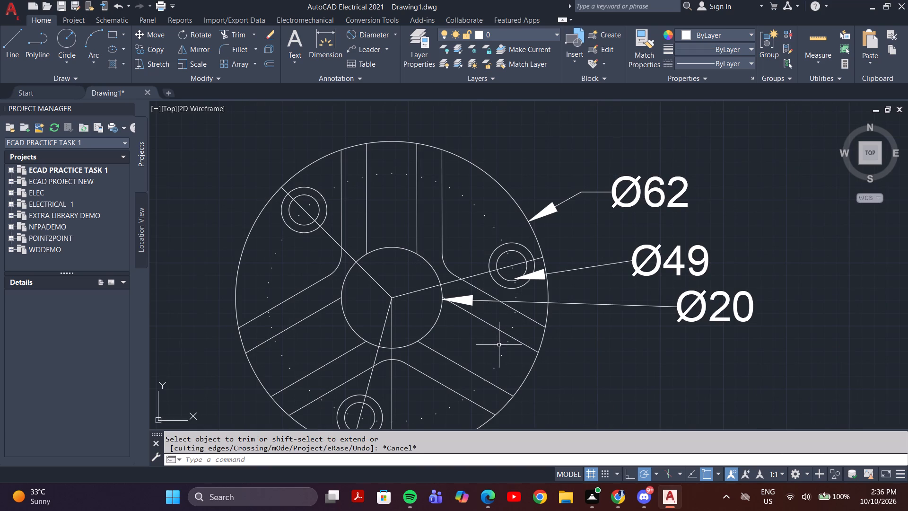
Extend the upper two lines of the lower-right group out to the Ø62 circle.
key("e")
key("x")
key("Return")
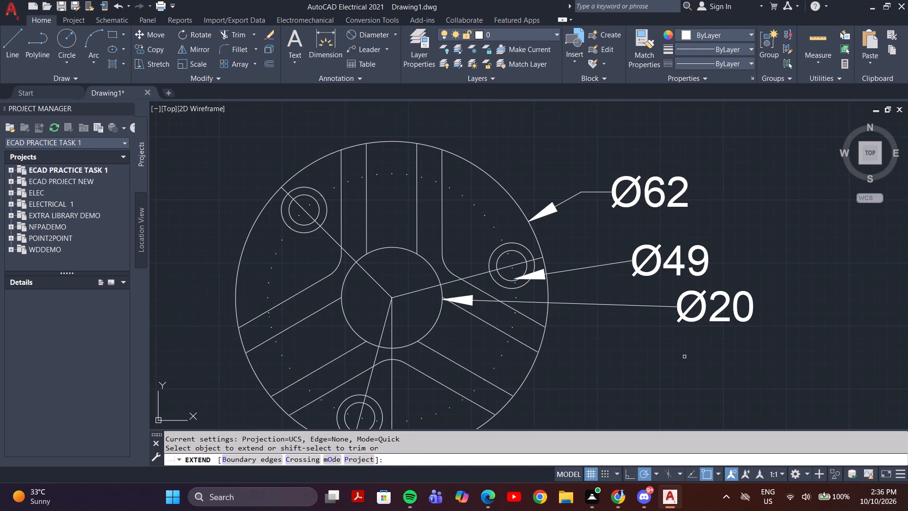
scroll(551, 326, "up", 5)
left_click(469, 333)
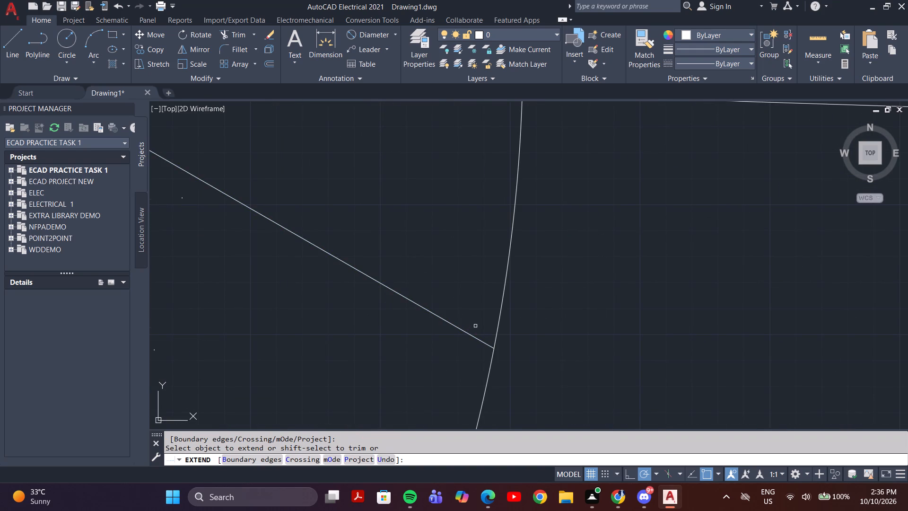
middle_click_drag(511, 272, 523, 226)
middle_click_drag(489, 322, 596, 162)
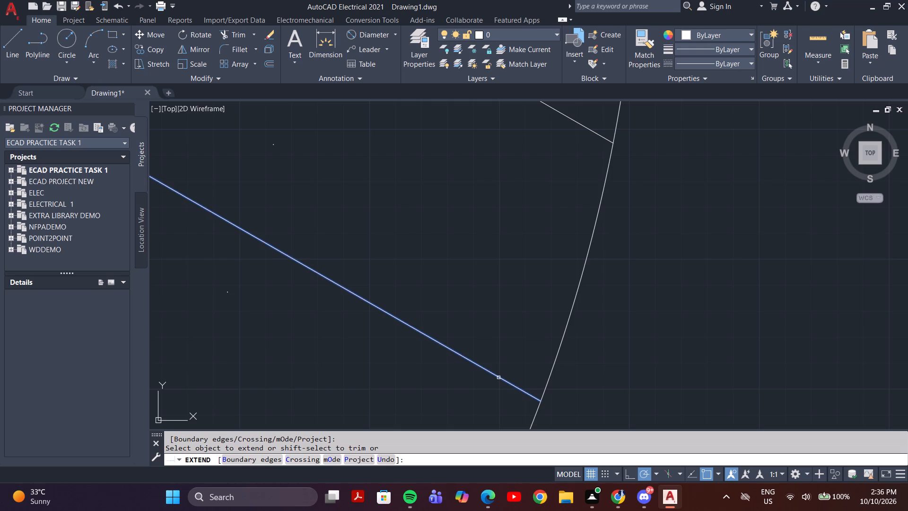
left_click(498, 378)
middle_click_drag(505, 373, 635, 217)
scroll(624, 247, "down", 3)
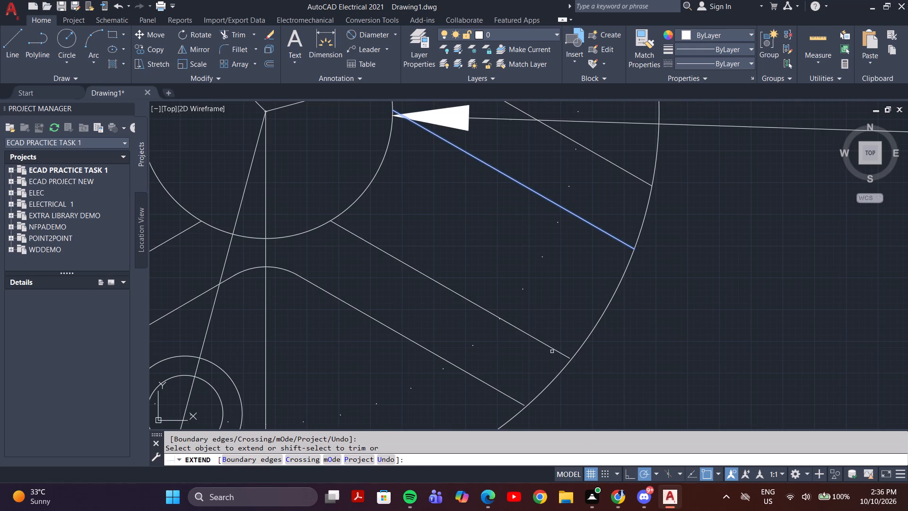
Extend the lower two lines of the lower-right group out to the Ø62 circle.
left_click(552, 352)
double_click(552, 350)
middle_click_drag(497, 378, 512, 327)
scroll(518, 337, "up", 5)
scroll(541, 374, "down", 1)
middle_click_drag(548, 342, 556, 271)
scroll(556, 270, "up", 1)
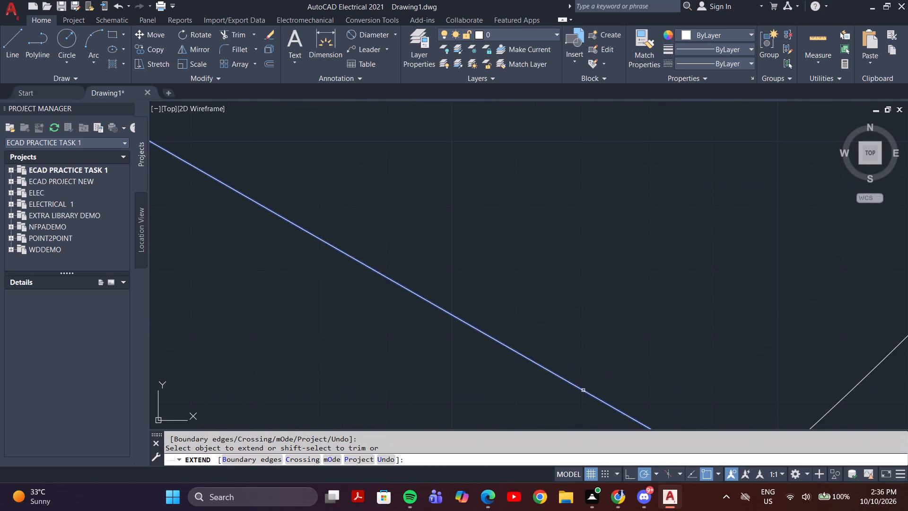
left_click(583, 390)
middle_click_drag(589, 350, 593, 211)
scroll(575, 269, "down", 3)
middle_click_drag(500, 298, 622, 275)
scroll(606, 269, "down", 4)
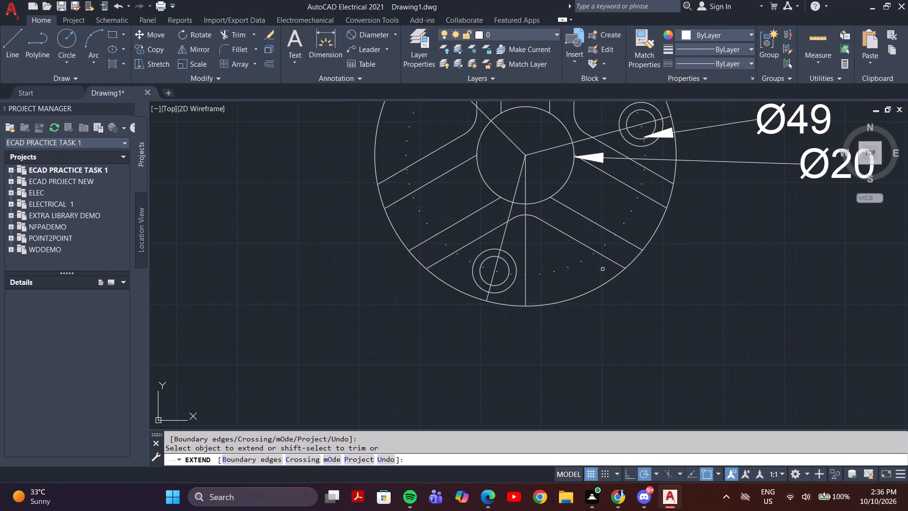
Extend the lower two lines of the lower-left group out to the Ø62 circle.
middle_click_drag(547, 279, 684, 305)
scroll(658, 311, "up", 4)
scroll(663, 318, "down", 3)
scroll(509, 288, "up", 2)
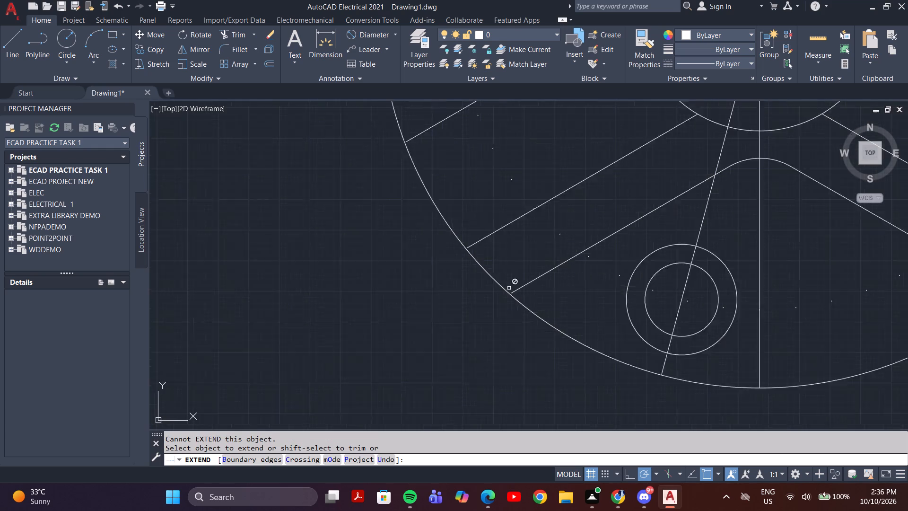
scroll(509, 288, "up", 3)
left_click(533, 316)
scroll(527, 307, "down", 2)
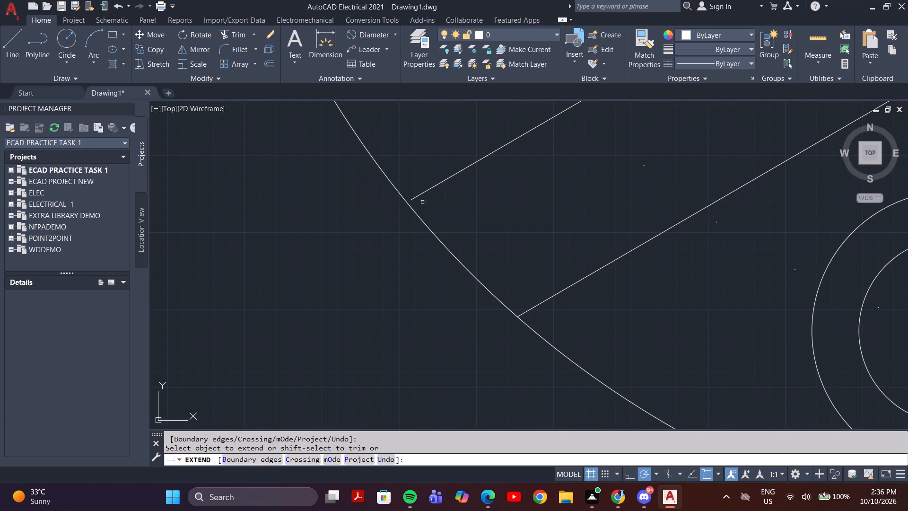
left_click(421, 195)
middle_click_drag(421, 195, 527, 348)
middle_click_drag(477, 234, 501, 310)
scroll(498, 282, "down", 3)
Extend the upper two lines of the lower-left group out to the Ø62 circle.
middle_click_drag(492, 271, 492, 323)
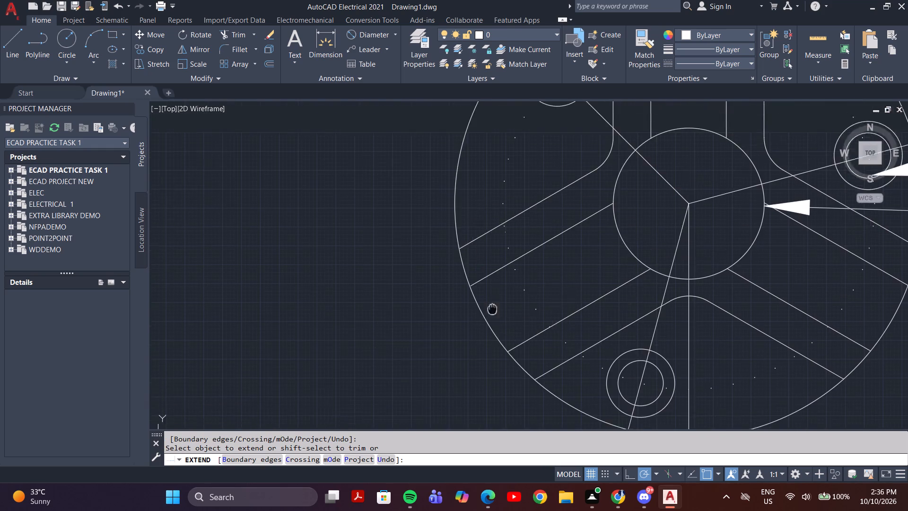
middle_click_drag(492, 323, 491, 325)
scroll(471, 265, "up", 5)
left_click(390, 277)
middle_click_drag(402, 282, 466, 143)
scroll(475, 198, "down", 2)
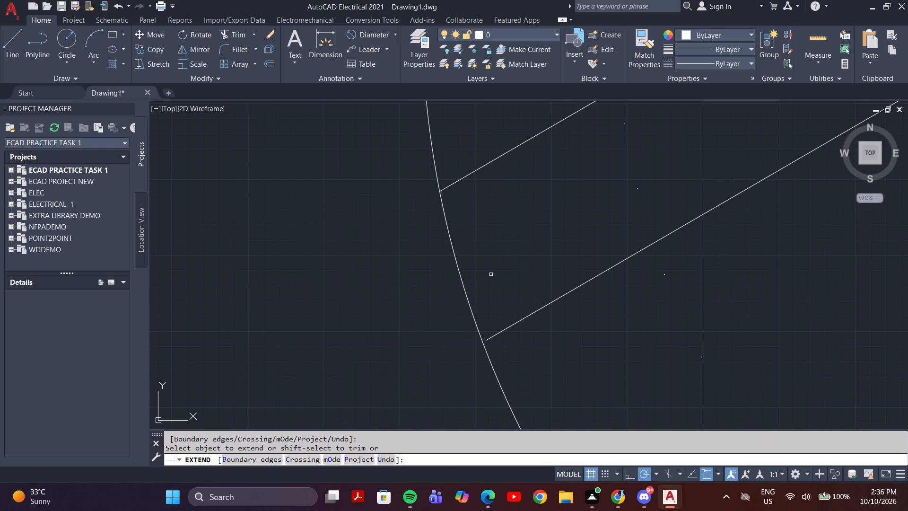
left_click(507, 326)
scroll(523, 302, "down", 5)
middle_click_drag(546, 288, 462, 335)
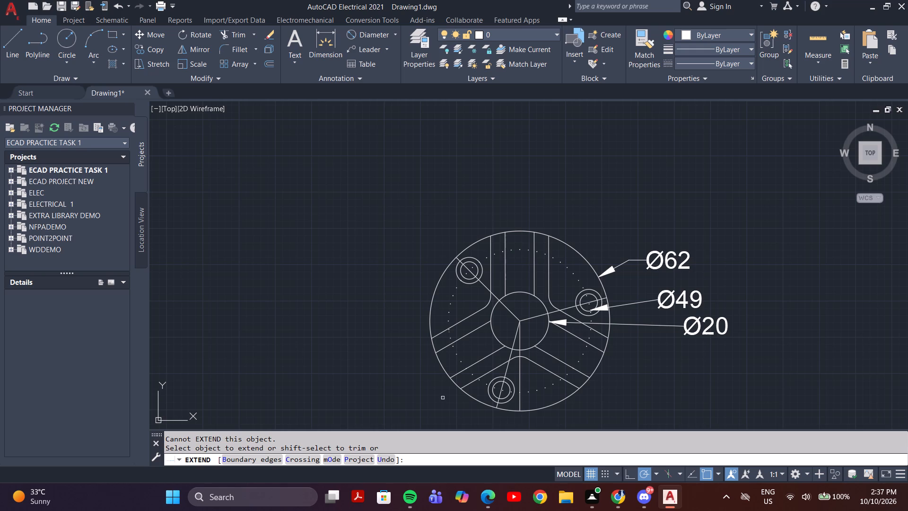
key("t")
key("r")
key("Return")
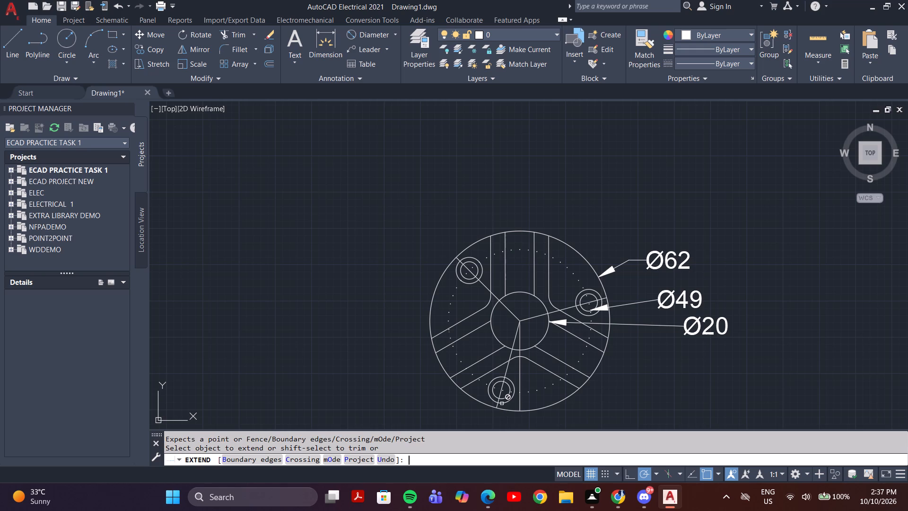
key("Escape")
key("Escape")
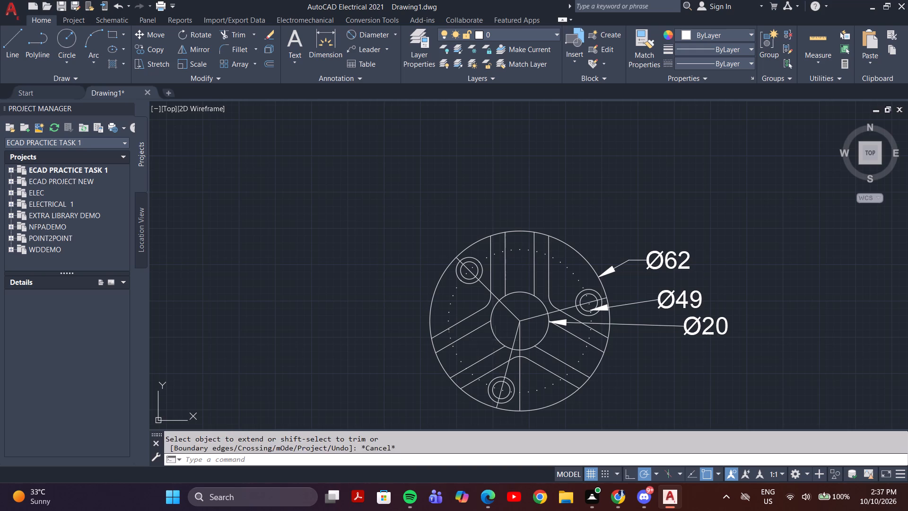
Draw a circle from the part's centre through the outer intersection of the upper-left radial line and that hole pair's inner circle.
key("c")
key("Return")
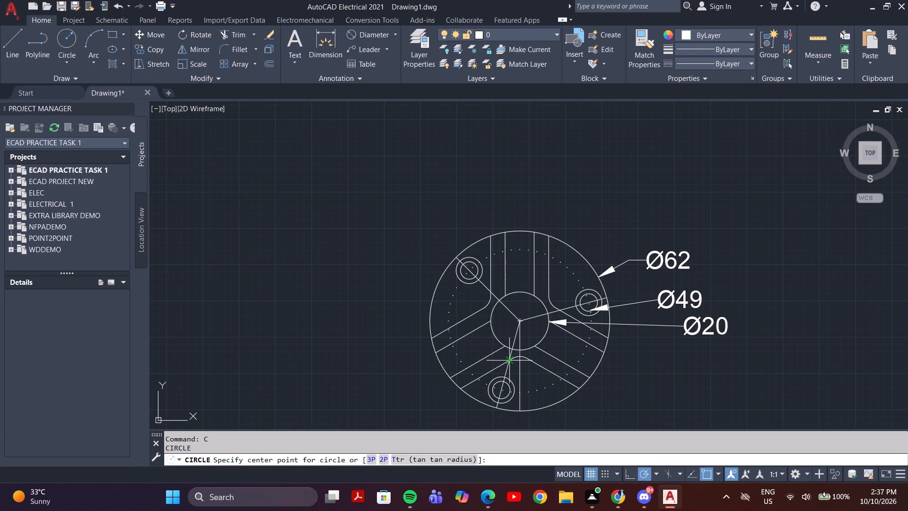
left_click(522, 319)
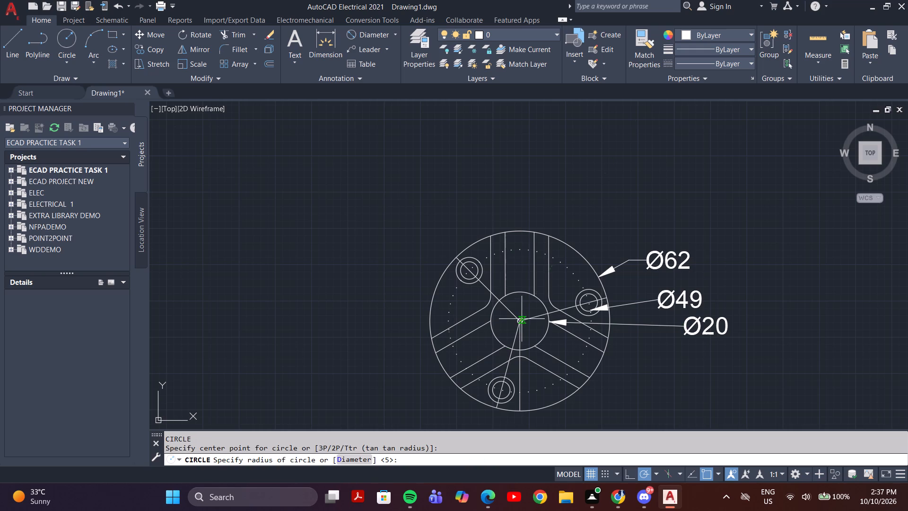
scroll(464, 264, "up", 4)
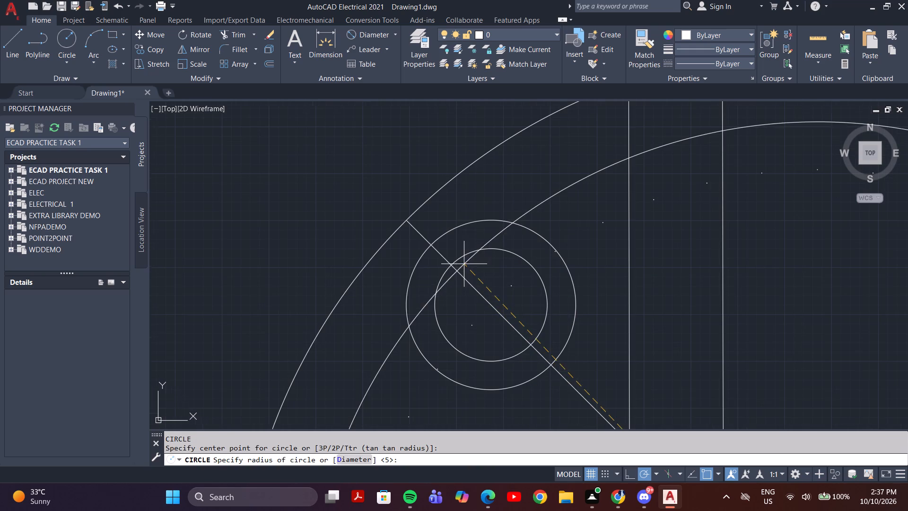
left_click(452, 268)
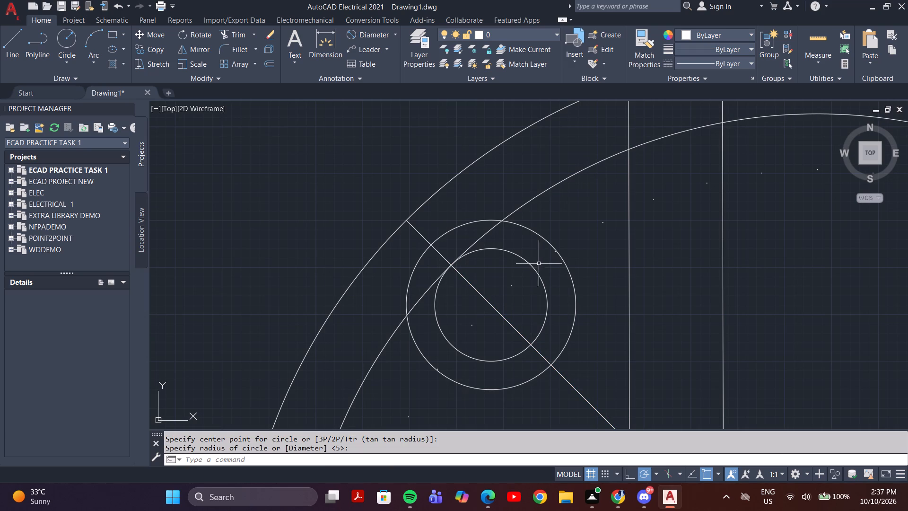
key("Escape")
Trim the new circle between the lower-left and upper line groups, including the portions crossing the upper-left hole circles.
key("t")
key("r")
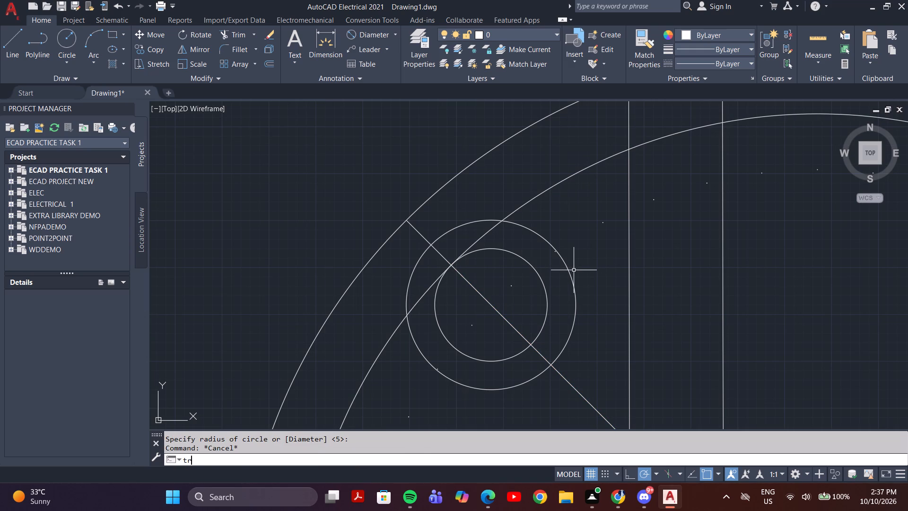
key("Return")
scroll(498, 296, "down", 2)
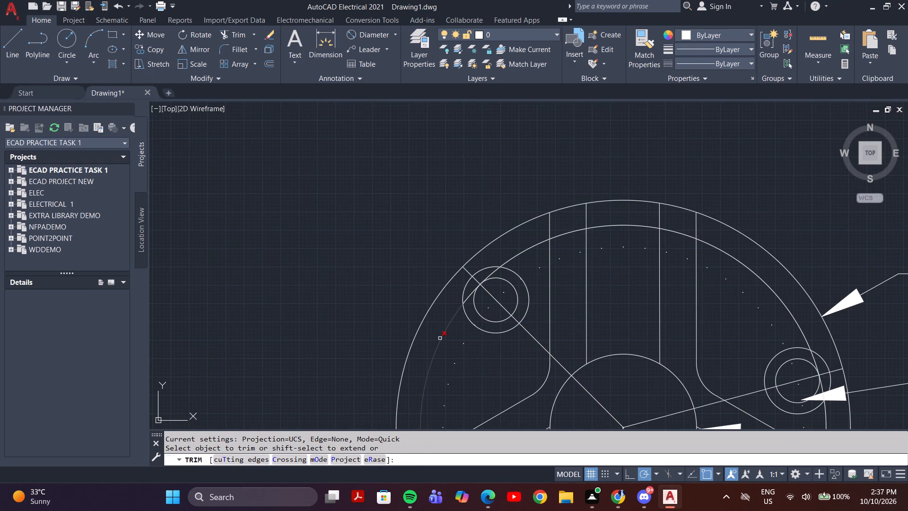
left_click(440, 338)
scroll(442, 336, "down", 2)
scroll(452, 314, "up", 5)
left_click(451, 383)
left_click(445, 363)
left_click(573, 286)
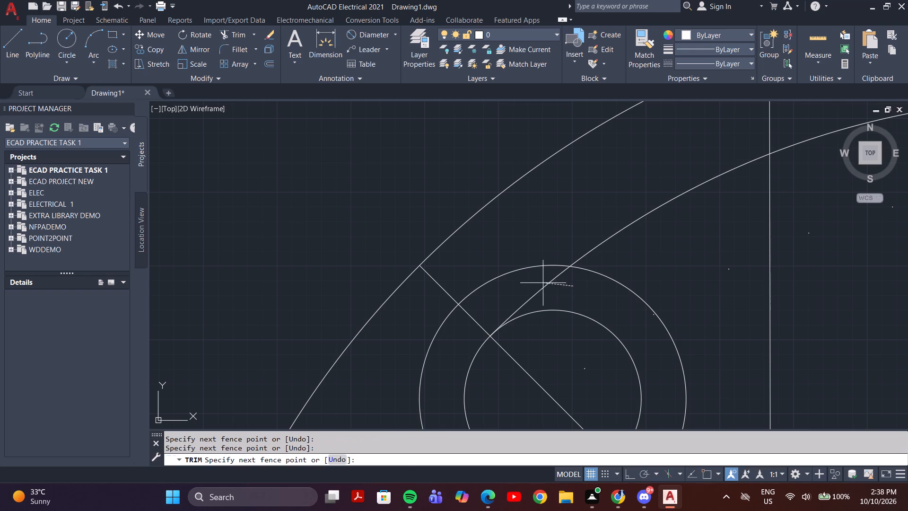
left_click(532, 283)
middle_click_drag(568, 290, 528, 337)
left_click(607, 282)
left_click(594, 223)
Trim the new circle's arc between the two inner lines of the upper group.
scroll(607, 227, "down", 3)
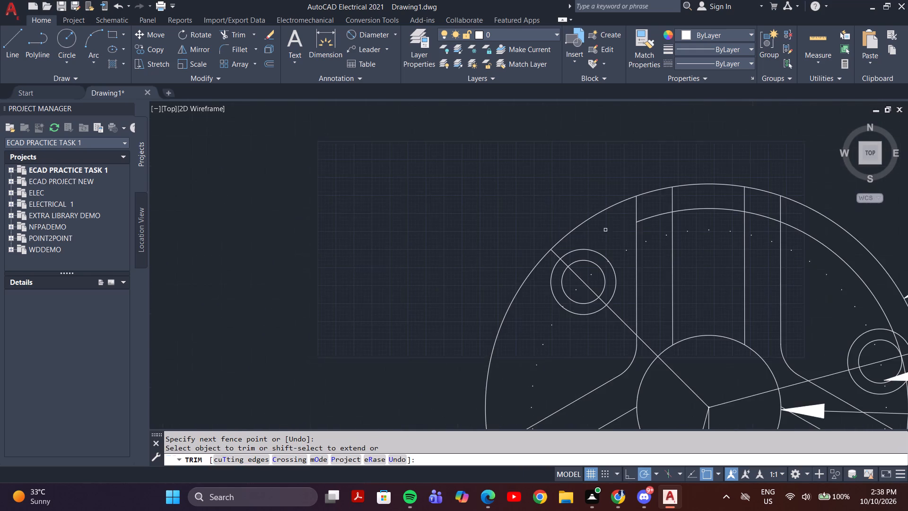
middle_click_drag(667, 236, 551, 286)
left_click(608, 250)
left_click(604, 264)
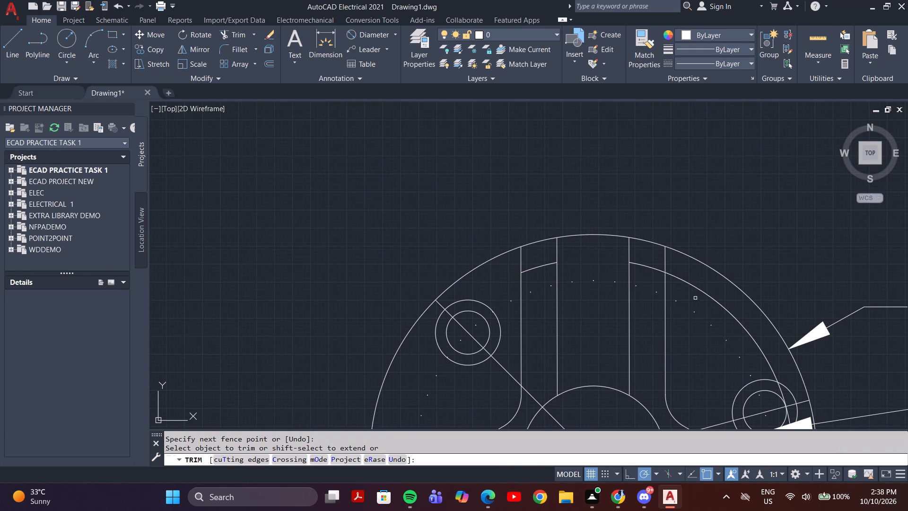
Trim the new circle between the upper and lower-right line groups, including the portions crossing the right-hand hole circles.
left_click(698, 297)
left_click(695, 282)
middle_click_drag(705, 323, 588, 255)
scroll(607, 261, "up", 1)
scroll(611, 273, "down", 2)
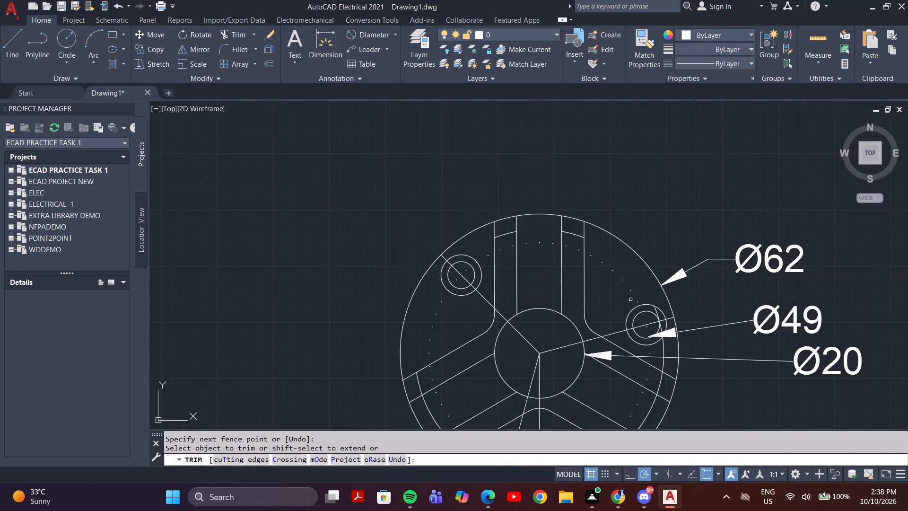
middle_click_drag(652, 301, 587, 223)
scroll(586, 238, "up", 5)
left_click(648, 222)
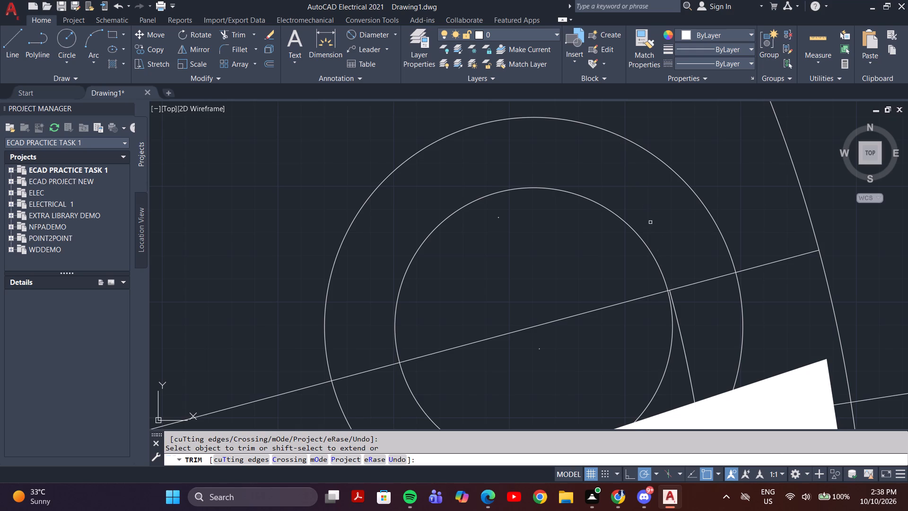
middle_click_drag(679, 231, 659, 156)
left_click(664, 263)
scroll(661, 255, "down", 3)
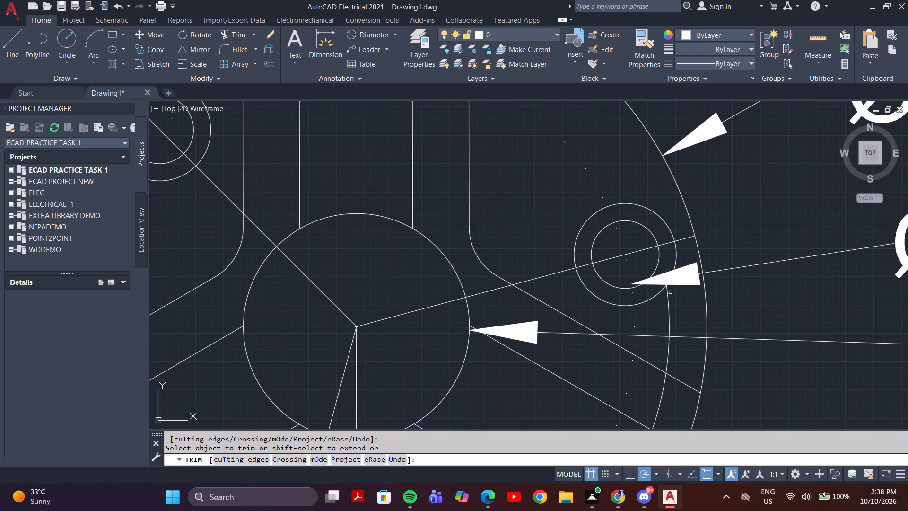
middle_click_drag(669, 287, 654, 238)
left_click(665, 263)
left_click(654, 269)
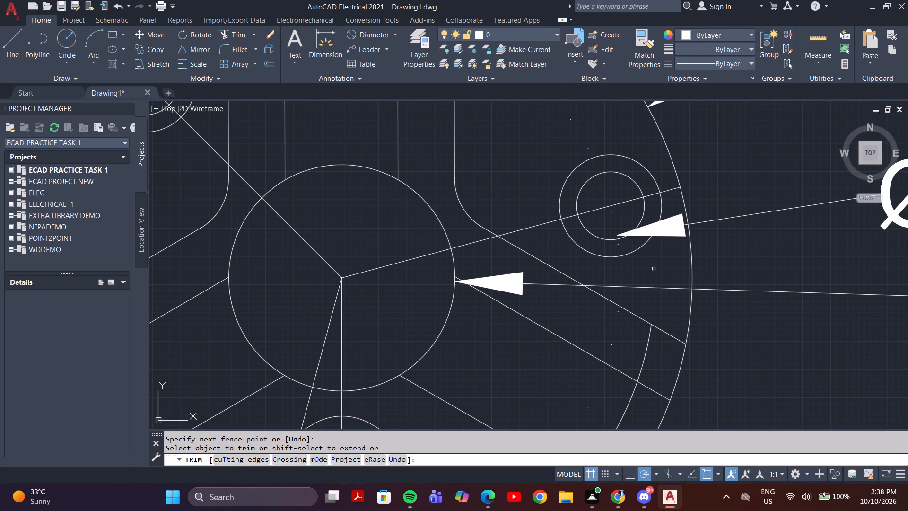
Trim the new circle's arc between the two inner lines of the lower-right group.
middle_click_drag(650, 287, 649, 237)
scroll(647, 244, "down", 2)
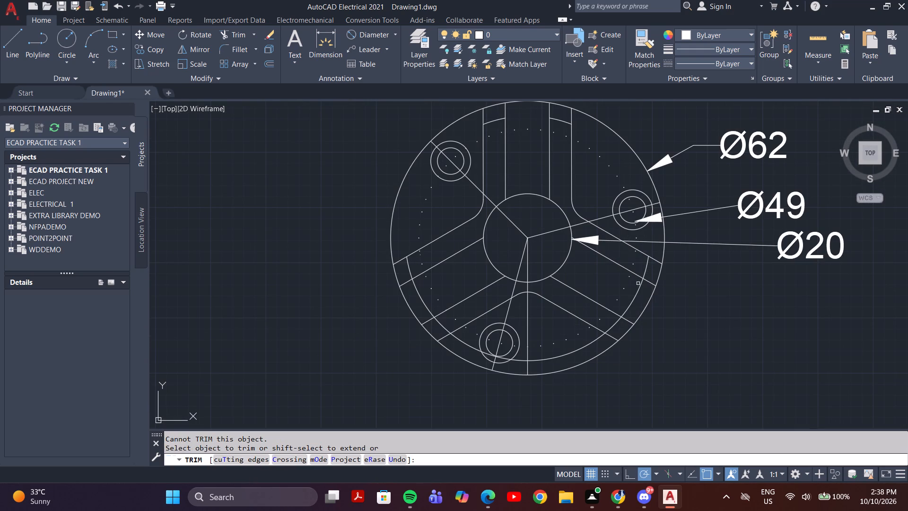
left_click(636, 293)
Trim the new circle between the lower-right and lower-left line groups, including the portions crossing the bottom hole circles.
middle_click_drag(591, 327, 612, 312)
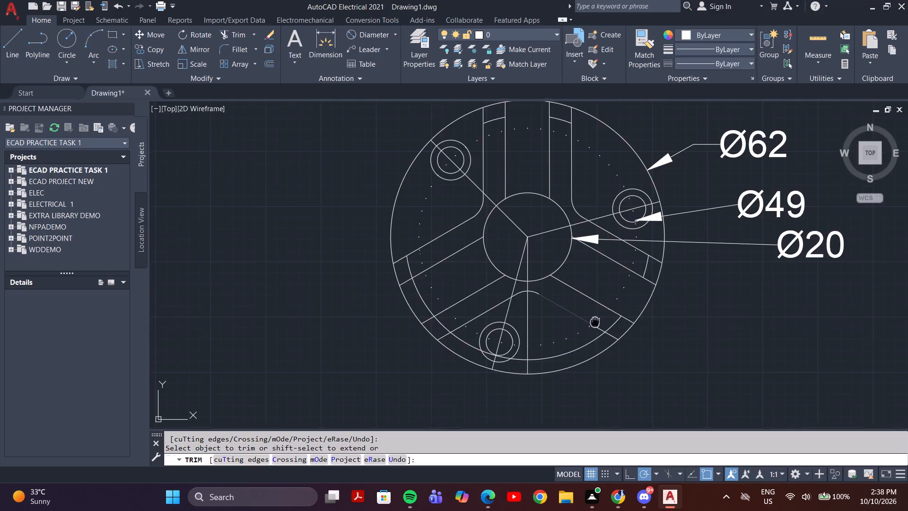
middle_click_drag(612, 312, 660, 282)
left_click(650, 305)
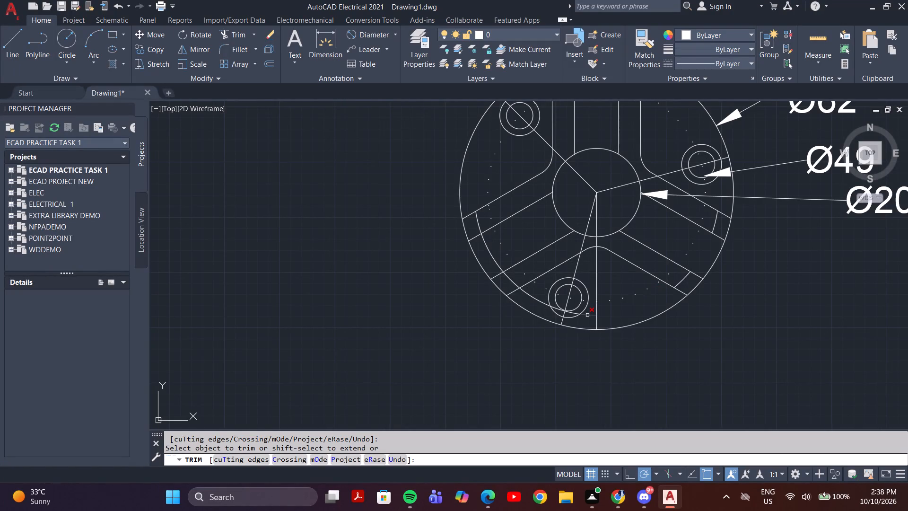
left_click(587, 315)
scroll(567, 315, "up", 5)
left_click(623, 287)
left_click(601, 312)
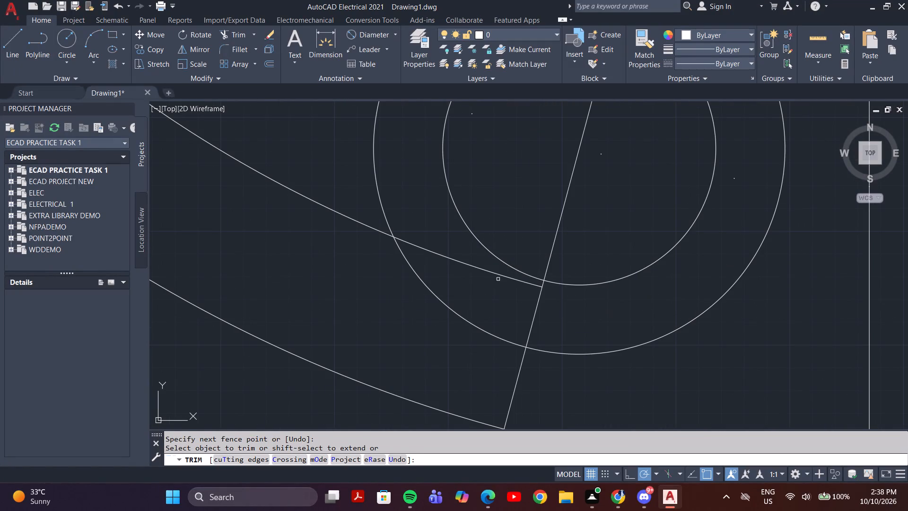
left_click(497, 275)
scroll(470, 279, "down", 4)
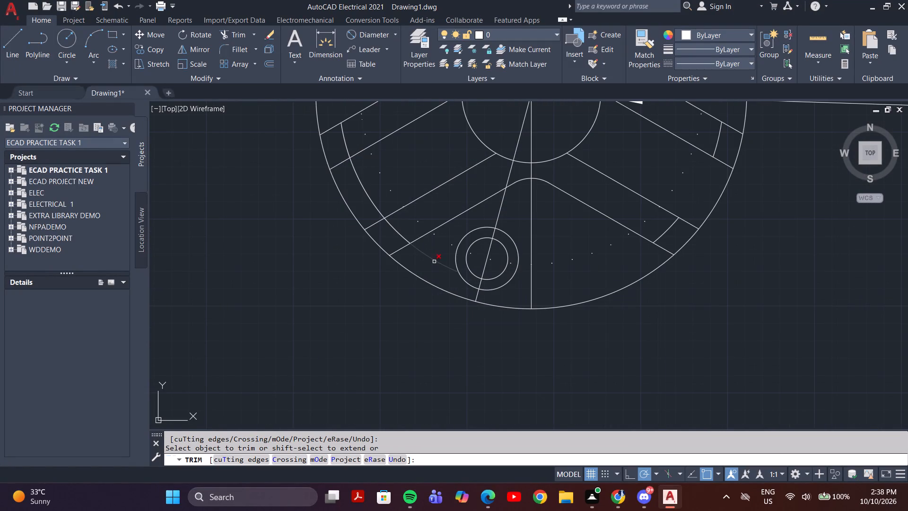
left_click(434, 262)
Trim the new circle's arc between the two inner lines of the lower-left group and finish trimming.
scroll(434, 262, "down", 2)
left_click(406, 229)
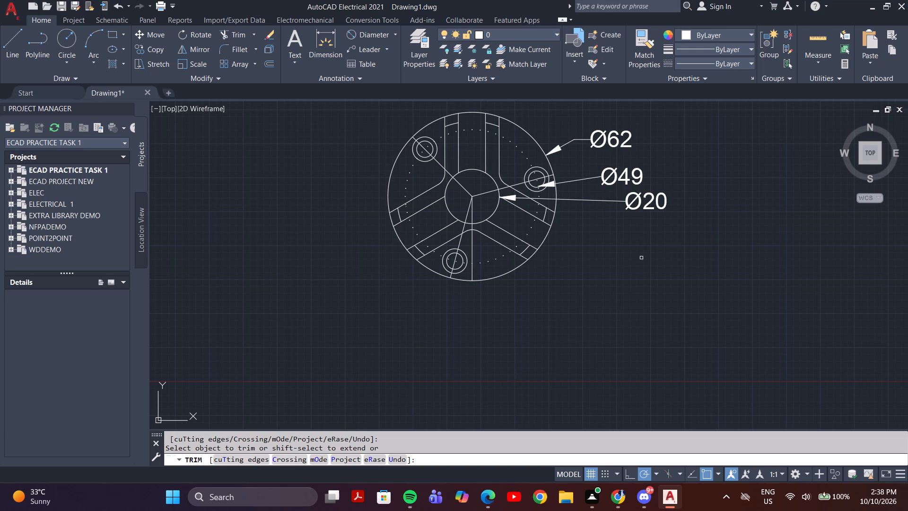
key("Escape")
Delete the Ø62, Ø49 and Ø20 diameter dimensions beside the part.
middle_click_drag(665, 203, 572, 306)
left_click(567, 202)
left_click(511, 352)
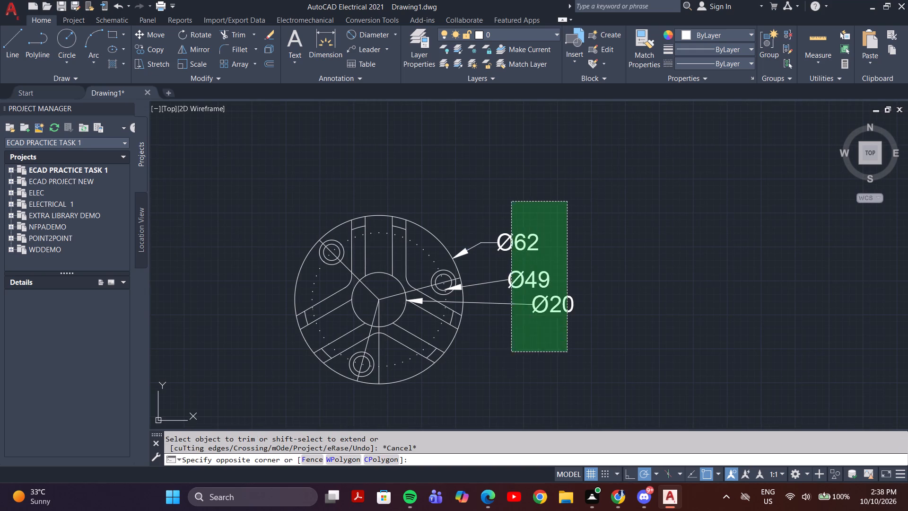
key("Delete")
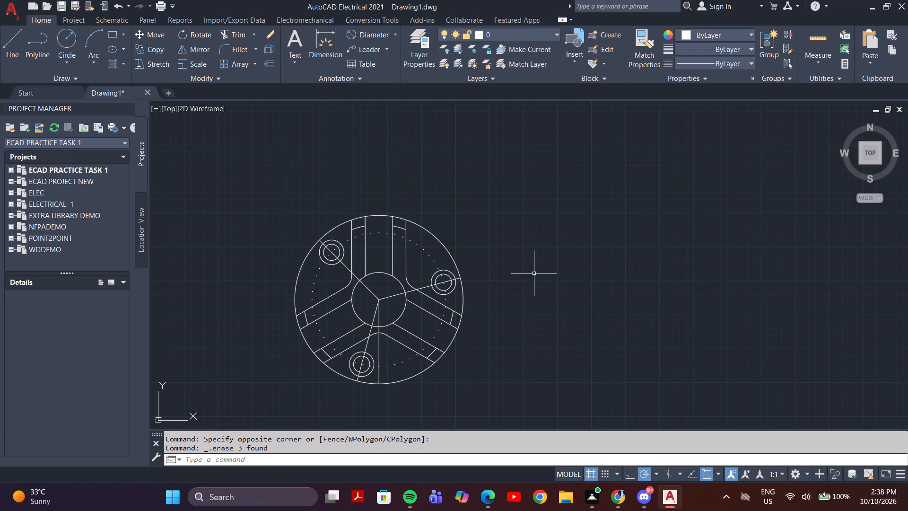
middle_click_drag(536, 277, 410, 306)
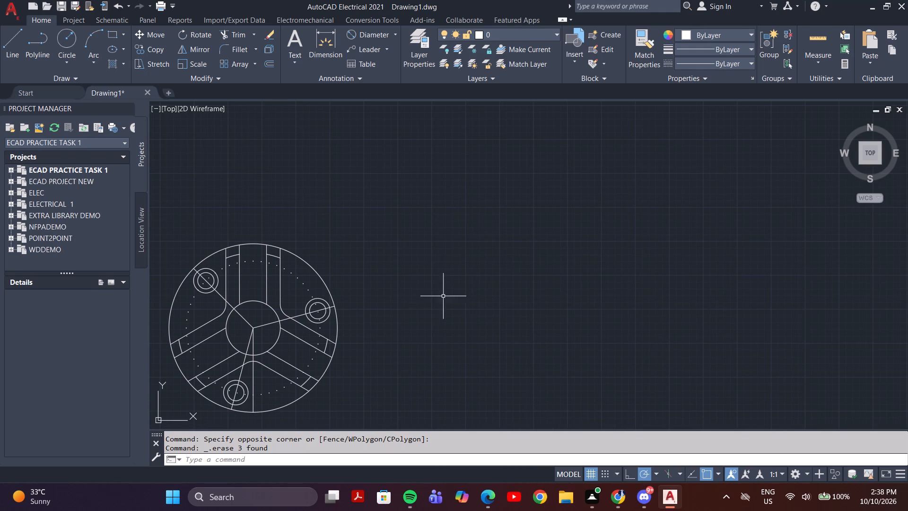
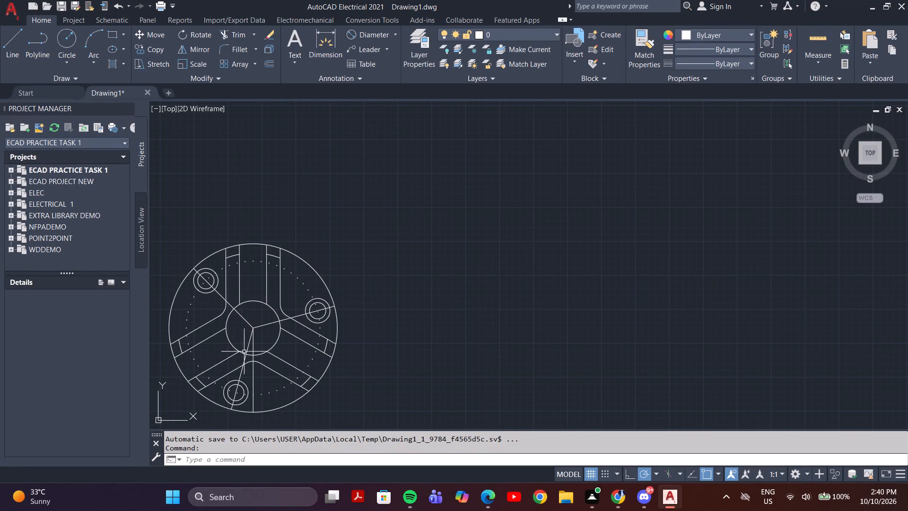
Turn on Ortho mode for drawing lines in the empty area beside the circular part.
middle_click_drag(229, 377, 300, 335)
scroll(315, 343, "up", 3)
scroll(315, 343, "down", 2)
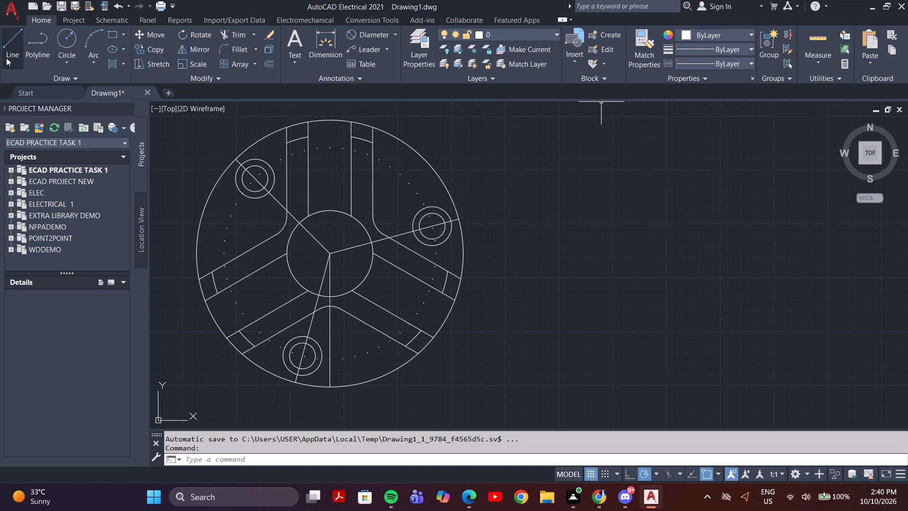
left_click(8, 42)
left_click(717, 252)
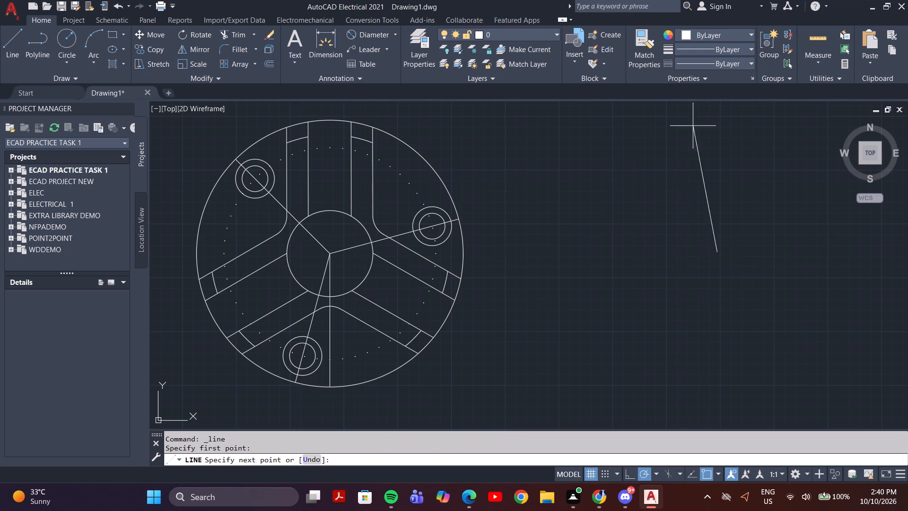
key("F5")
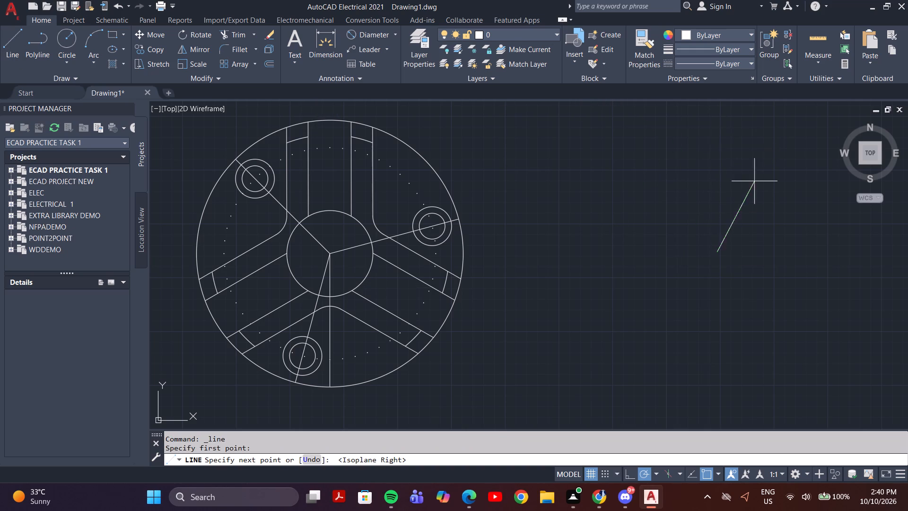
key("F8")
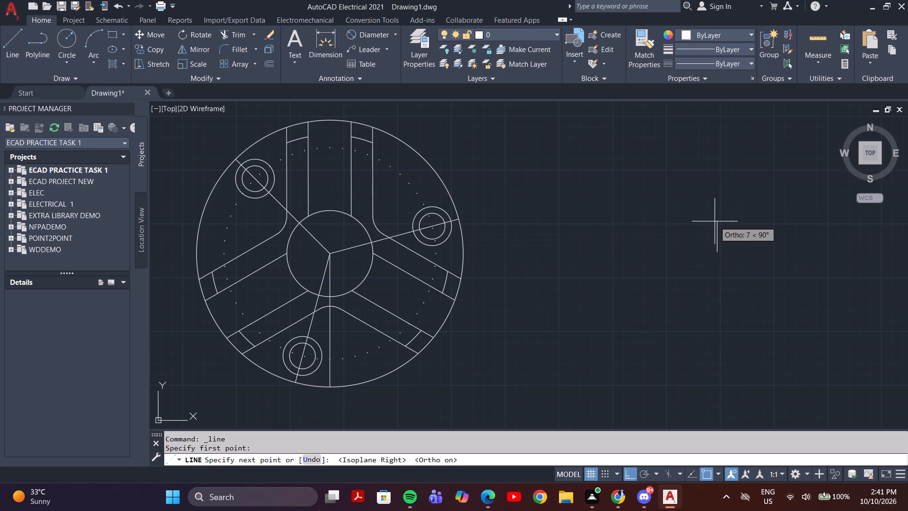
key("Escape")
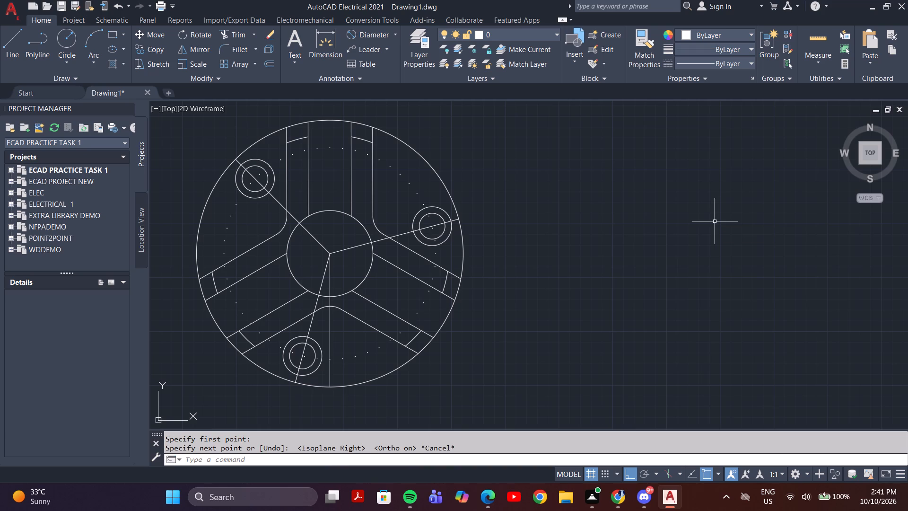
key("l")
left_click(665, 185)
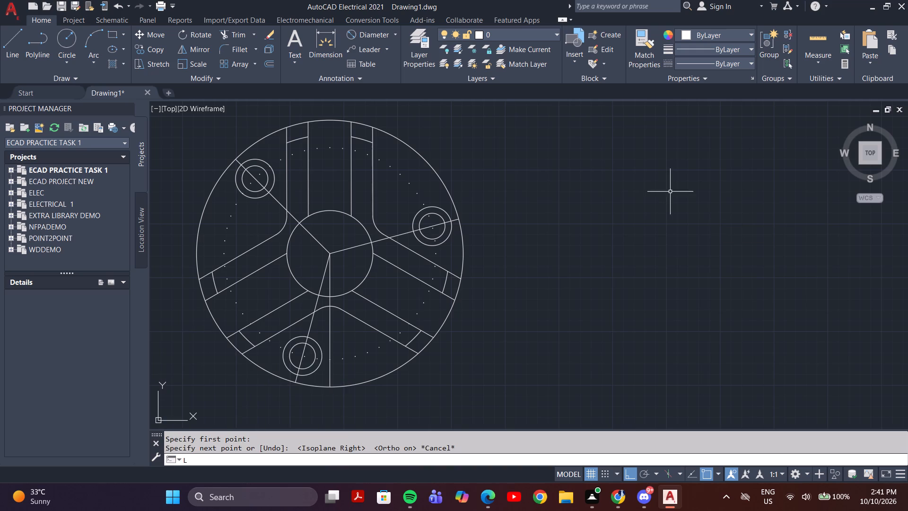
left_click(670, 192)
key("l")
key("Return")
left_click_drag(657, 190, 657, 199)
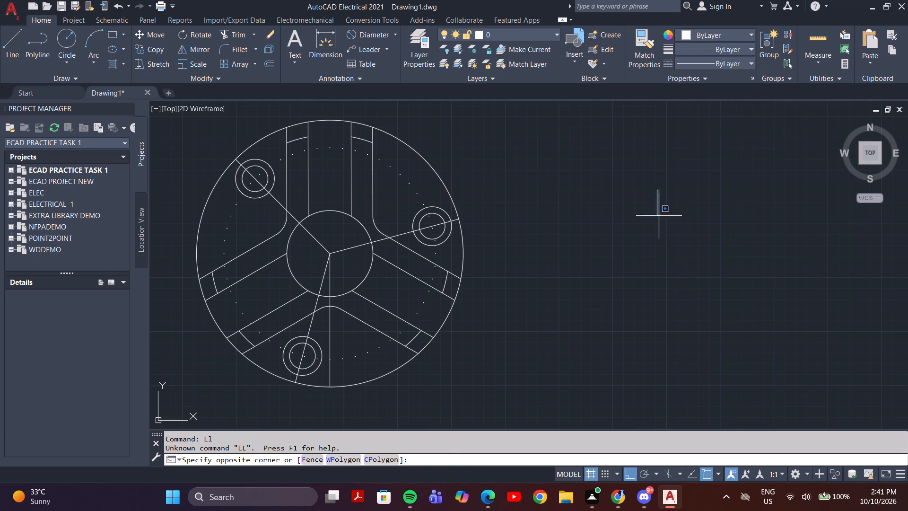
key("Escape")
Draw a closed rectangle of lines beside the circular part, 32 wide and 62 high, starting from its upper-left corner.
key("l")
key("Return")
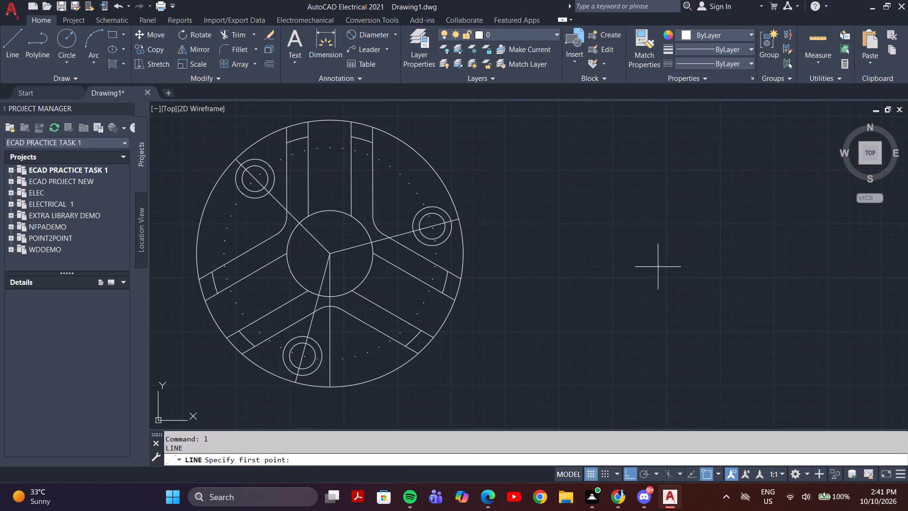
left_click_drag(636, 138, 638, 148)
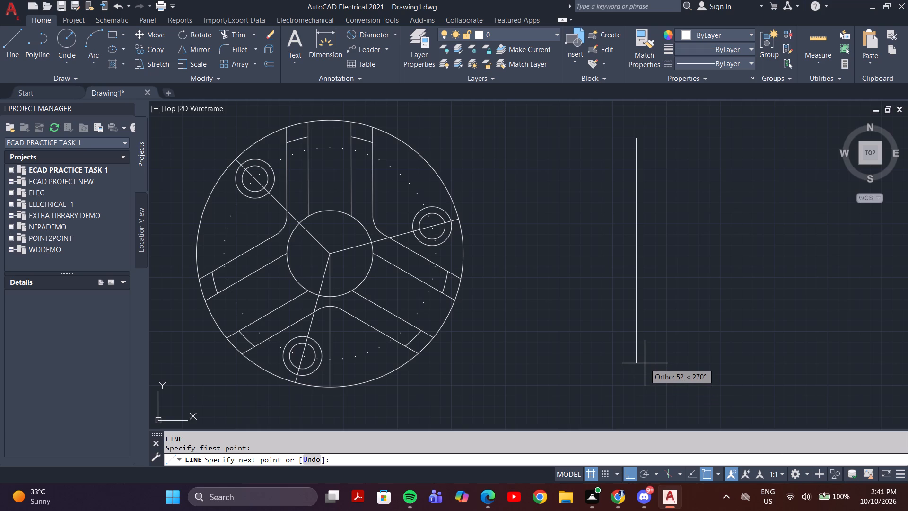
type("62")
key("Return")
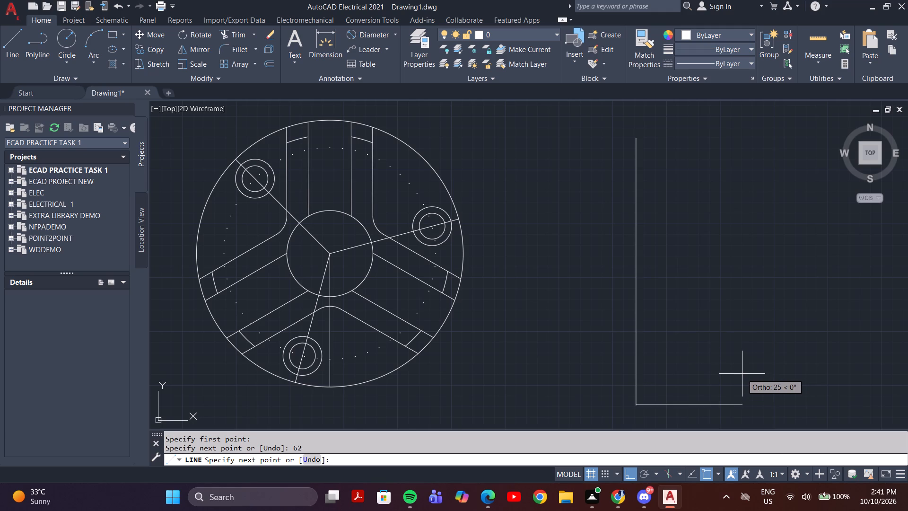
type("32")
key("Return")
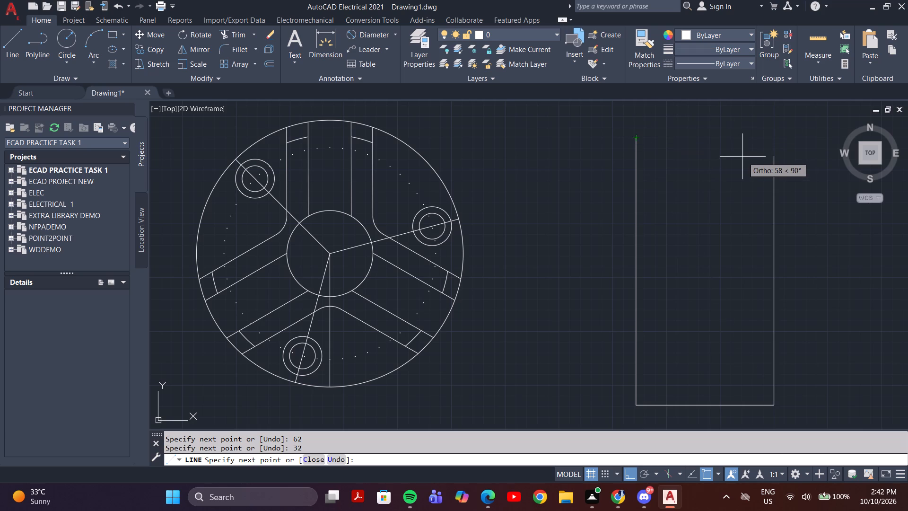
type("62")
key("Return")
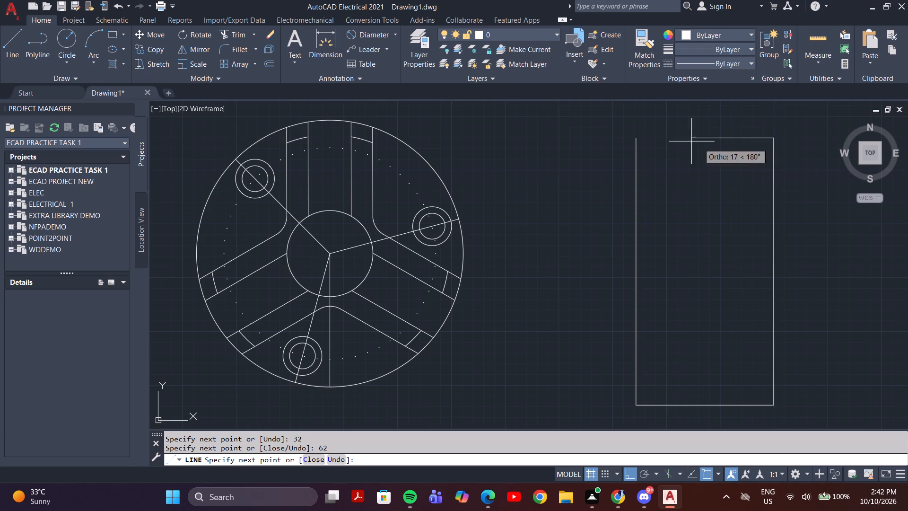
left_click(634, 137)
key("Escape")
Offset the rectangle's right vertical edge inward by 2.
scroll(693, 201, "down", 2)
middle_click_drag(700, 217, 701, 217)
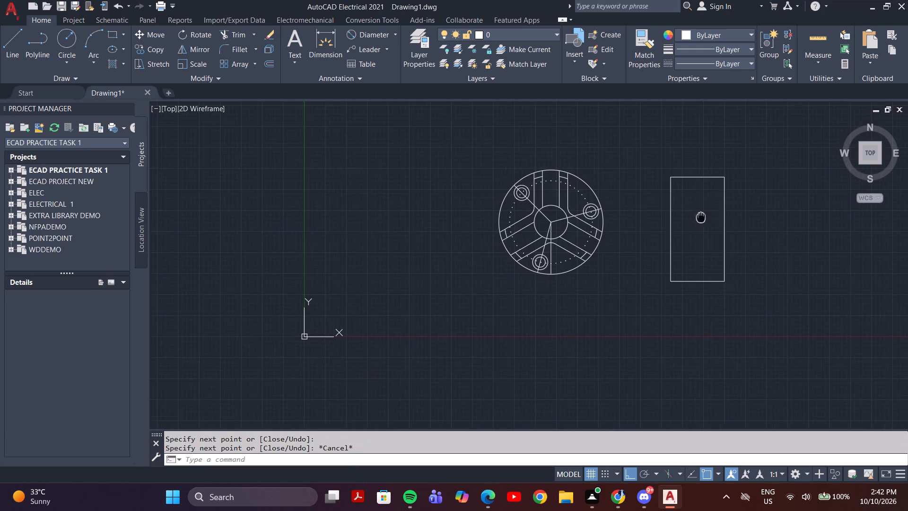
middle_click_drag(701, 217, 647, 221)
scroll(642, 219, "up", 2)
scroll(642, 219, "down", 2)
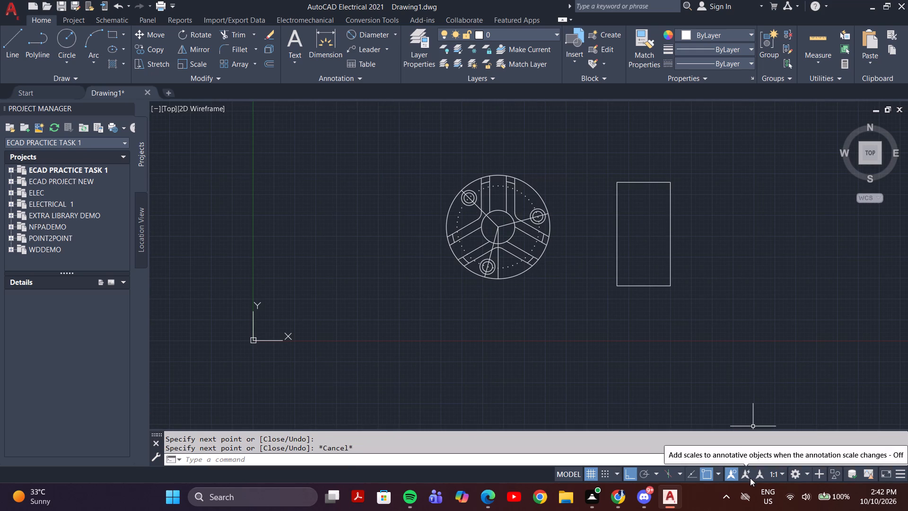
key("Escape")
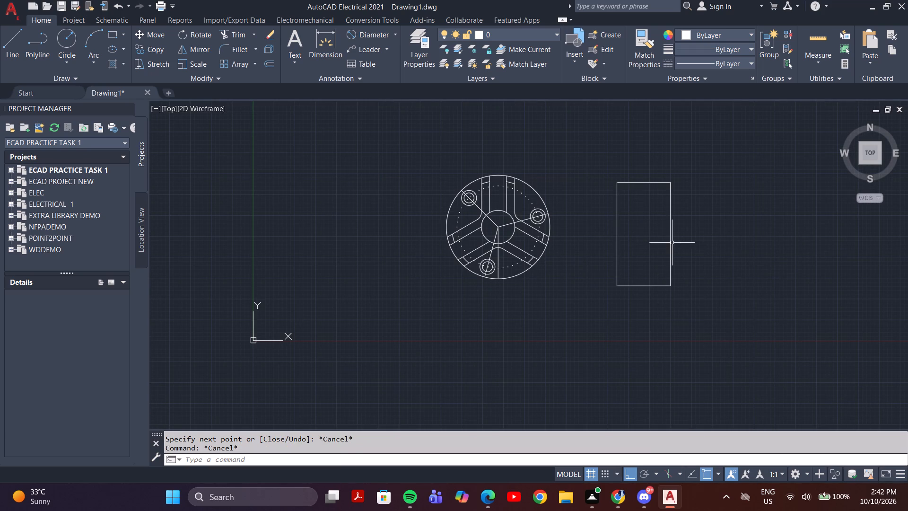
left_click(671, 242)
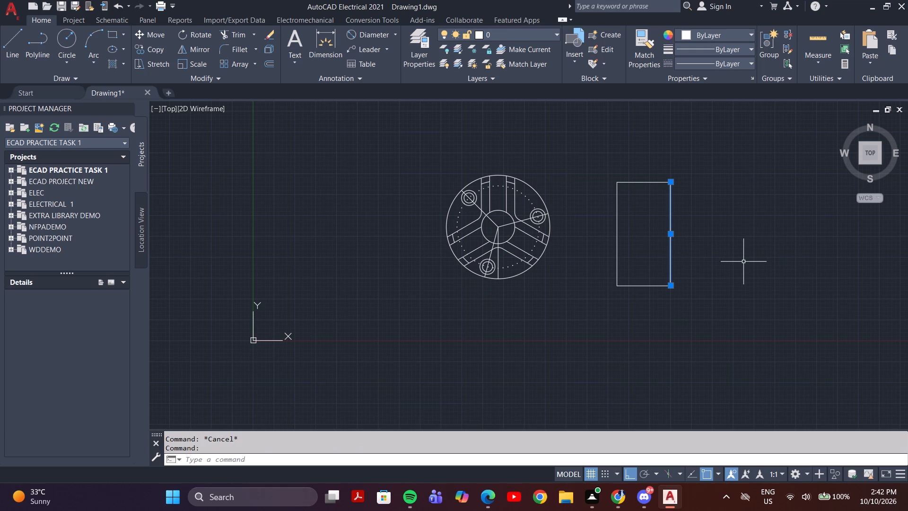
key("o")
key("Return")
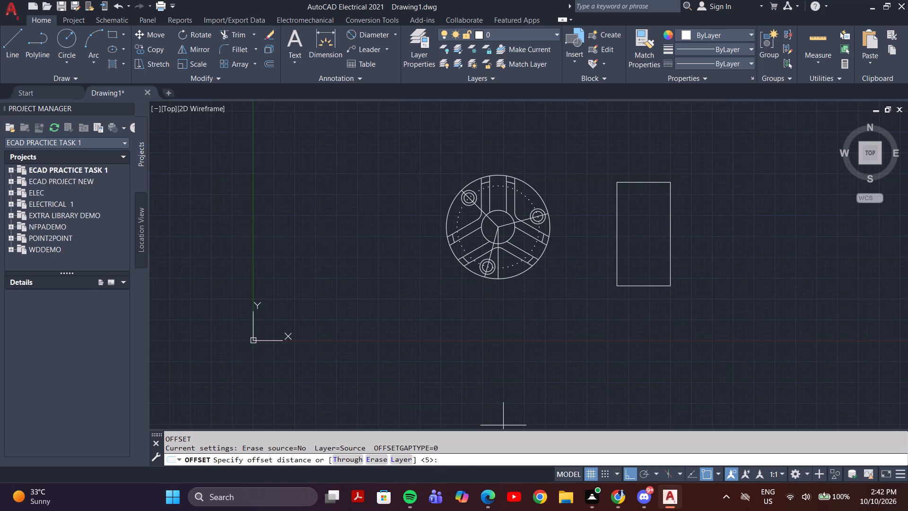
left_click(469, 460)
key("2")
key("Return")
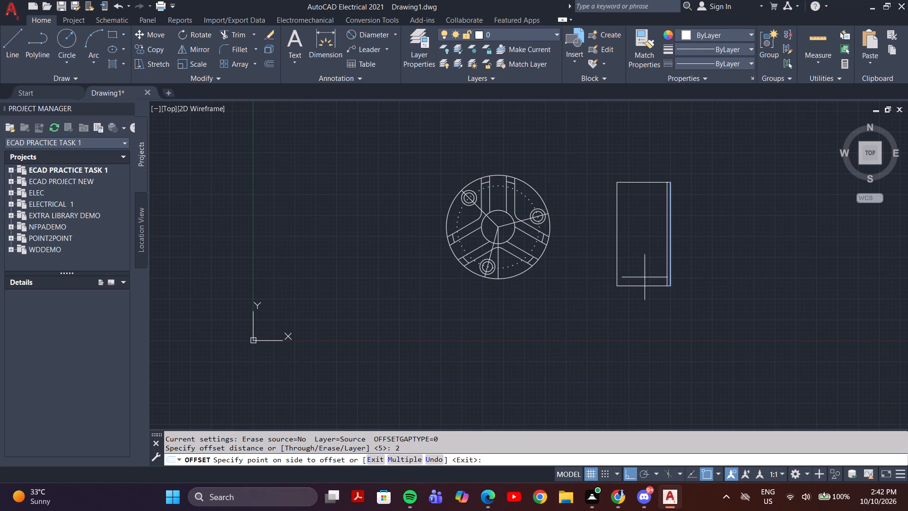
left_click(662, 262)
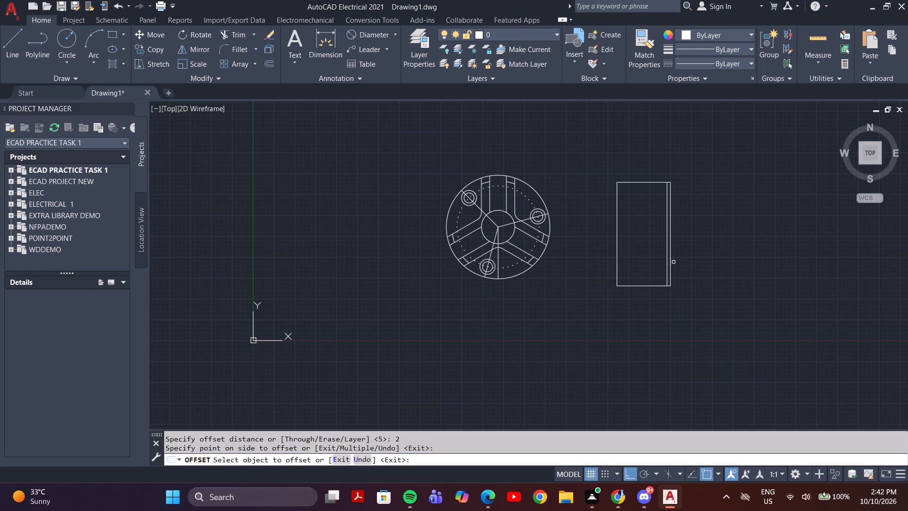
scroll(677, 260, "up", 2)
key("Escape")
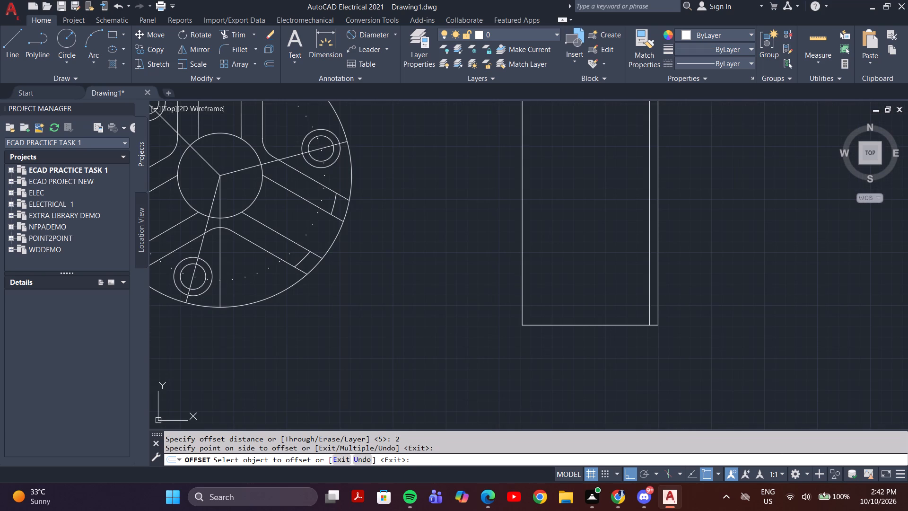
Offset the rectangle's right vertical edge inward by 5.
key("space")
key("5")
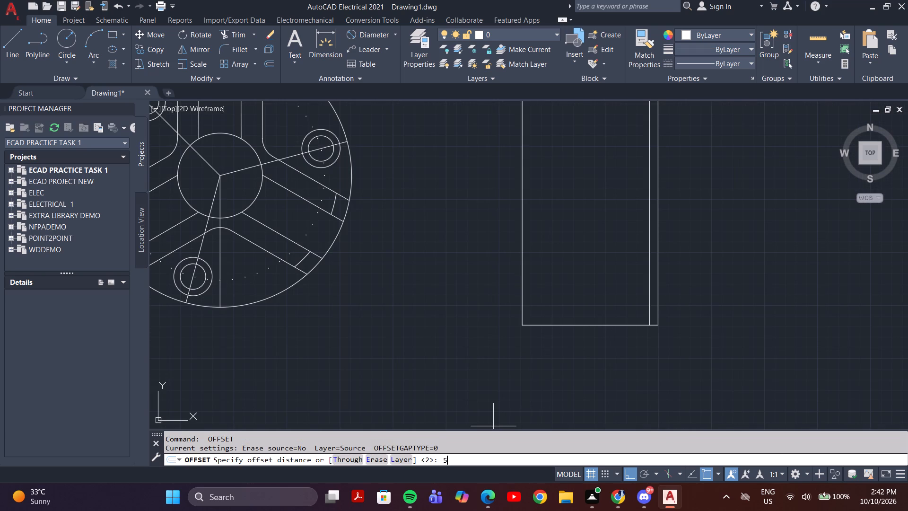
key("Return")
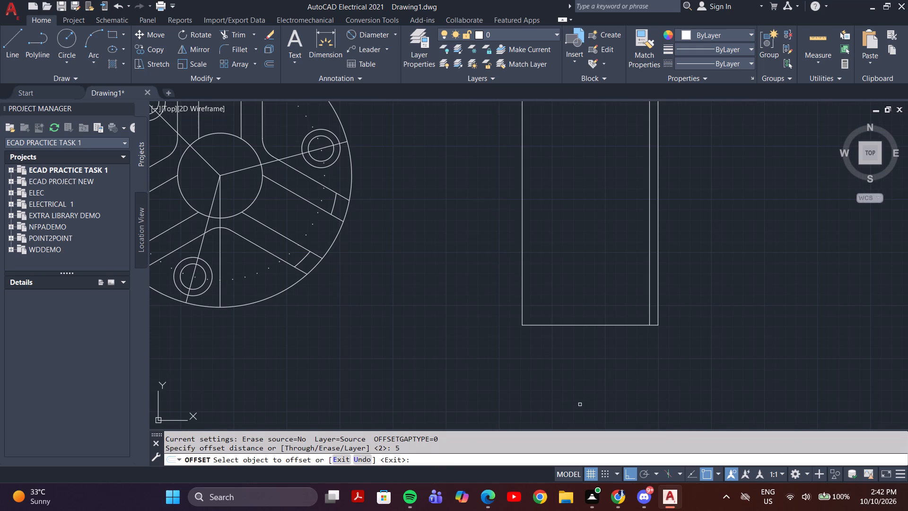
scroll(624, 356, "up", 2)
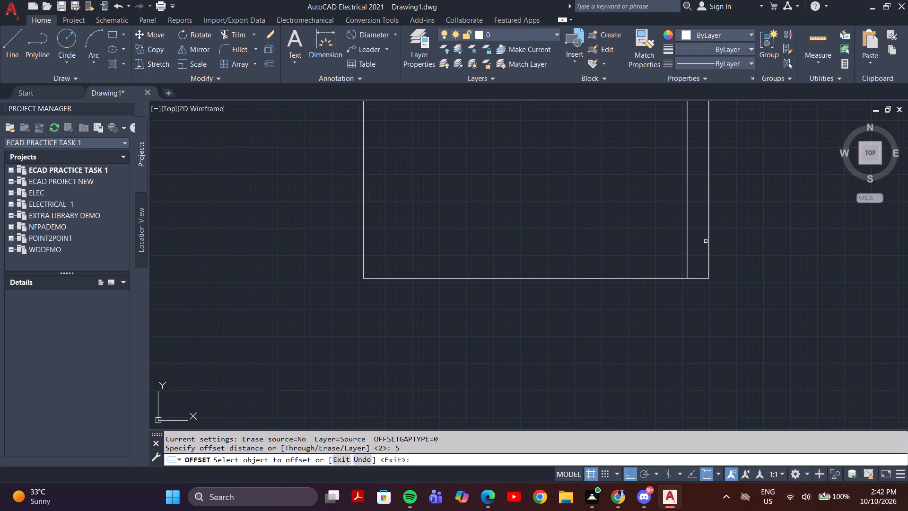
left_click(711, 247)
left_click(708, 255)
left_click(648, 262)
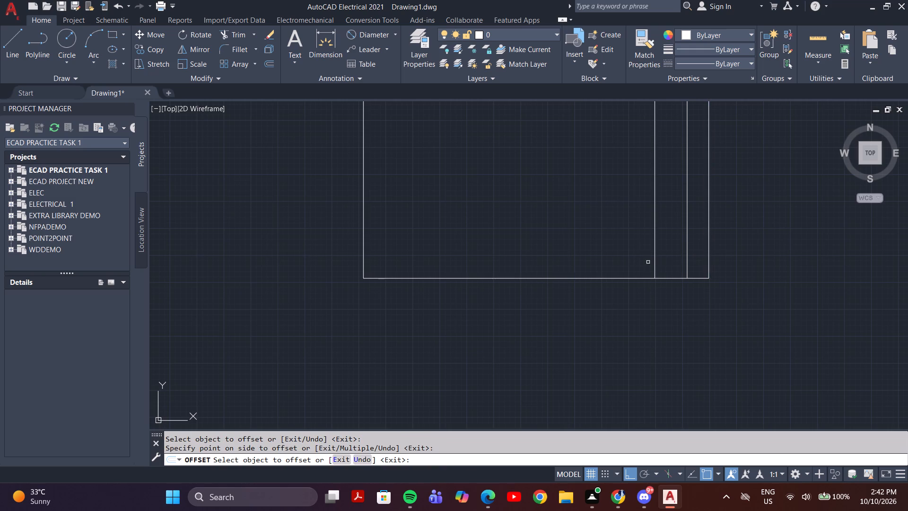
scroll(619, 354, "down", 1)
middle_click_drag(620, 352, 609, 405)
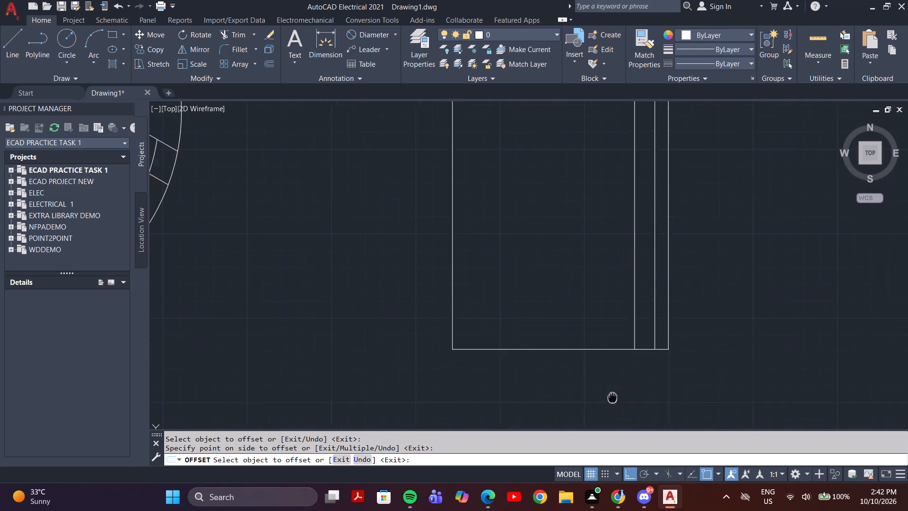
middle_click_drag(609, 405, 605, 413)
key("Escape")
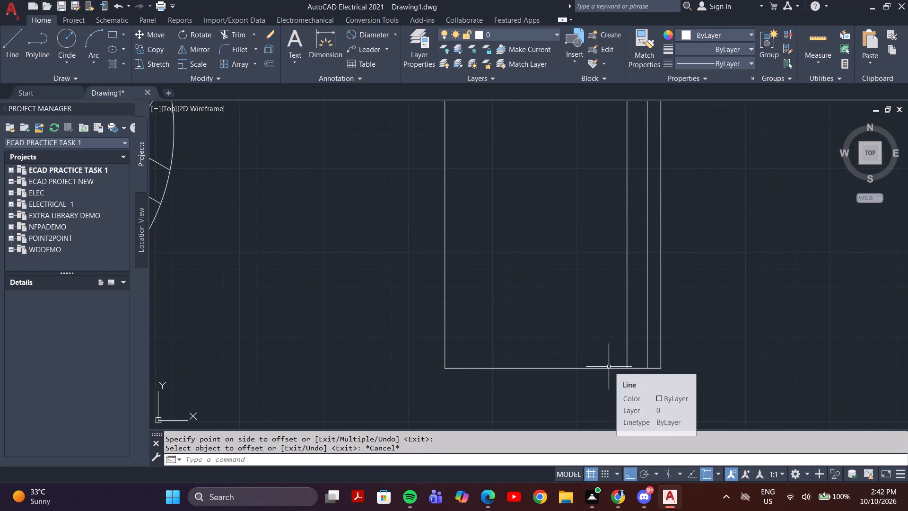
Offset the rectangle's right vertical edge inward by 7.
key("space")
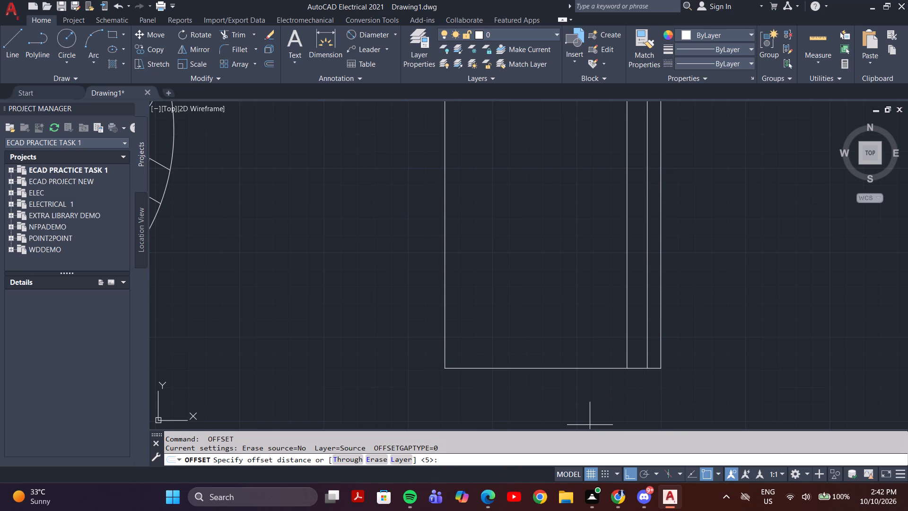
left_click(505, 458)
key("7")
key("Return")
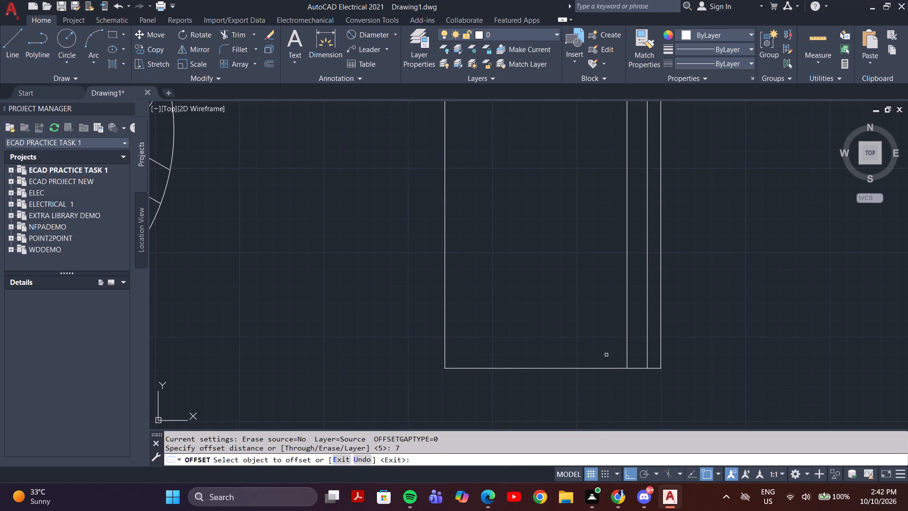
middle_click_drag(624, 340, 599, 396)
scroll(599, 379, "down", 2)
left_click(613, 372)
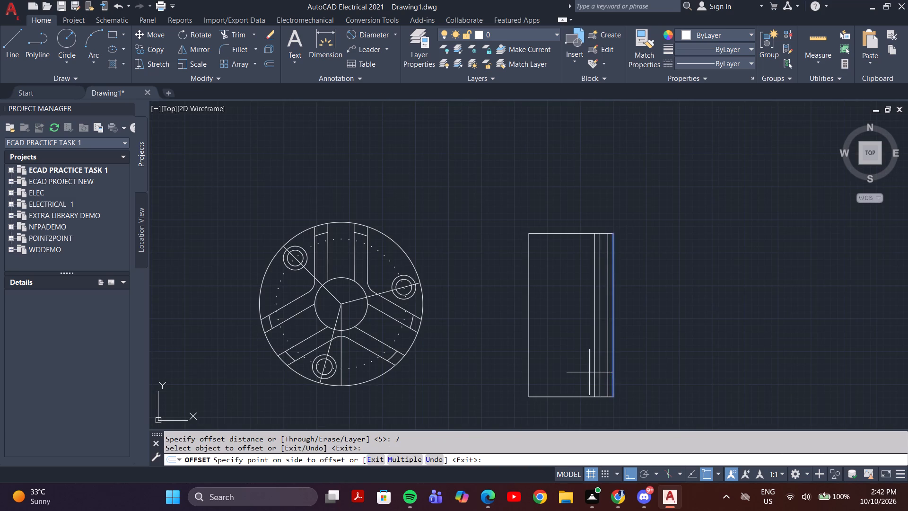
left_click(588, 372)
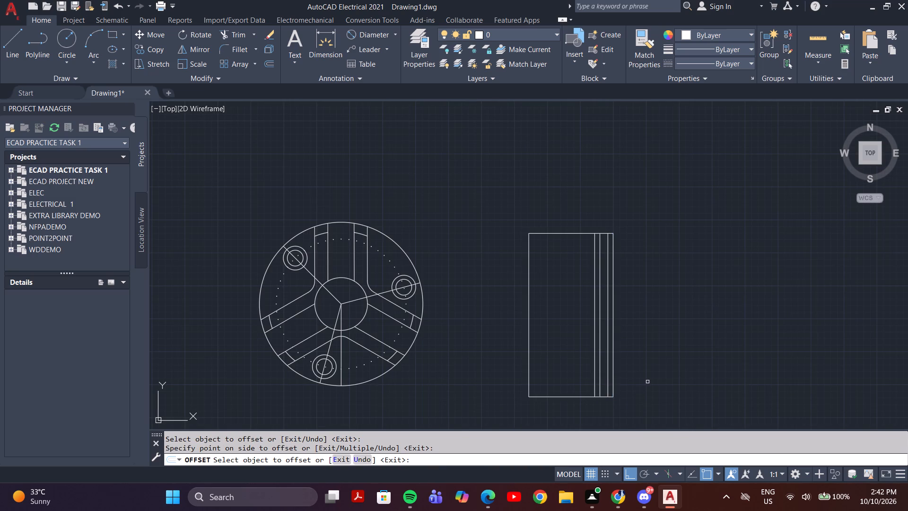
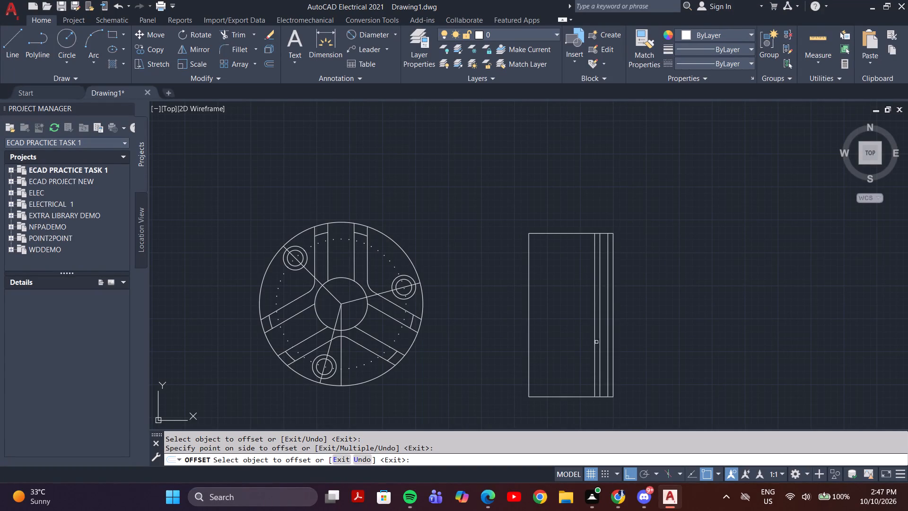
Offset the rectangle's right vertical edge inward by 9.5.
scroll(615, 286, "up", 2)
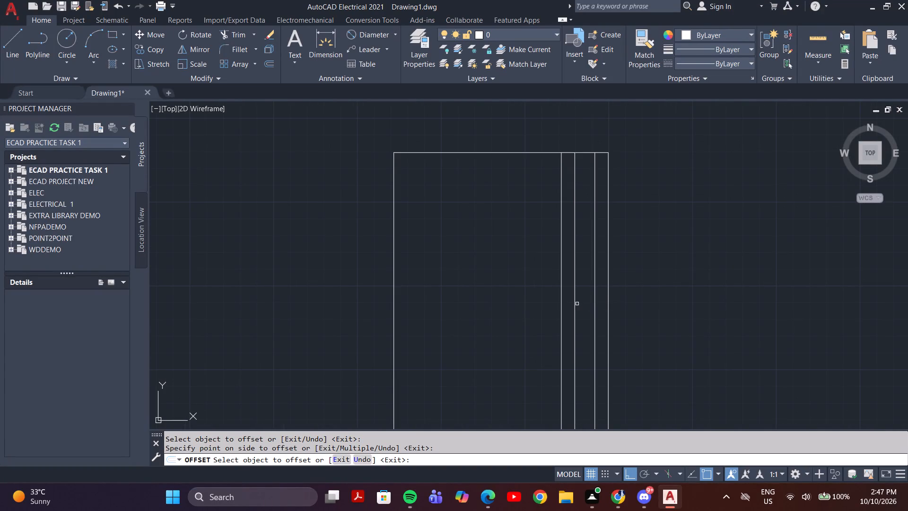
key("Escape")
key("space")
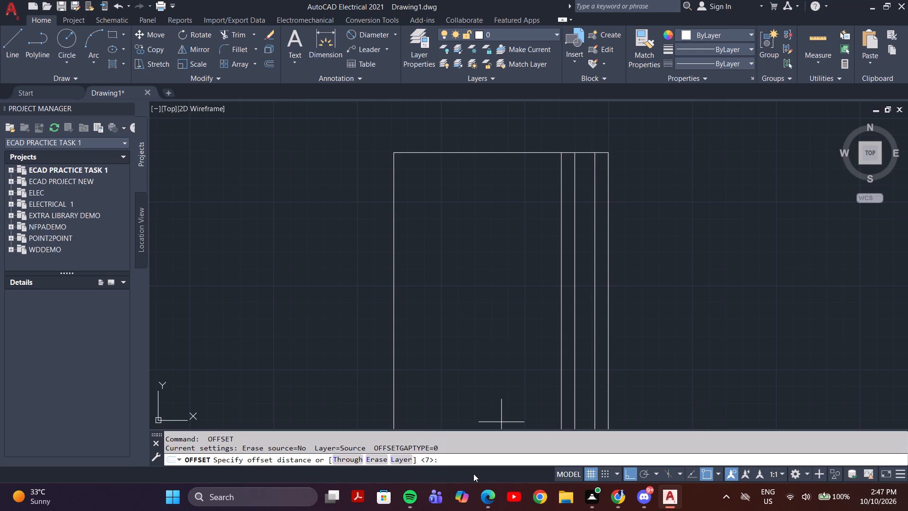
type("9.5")
key("Return")
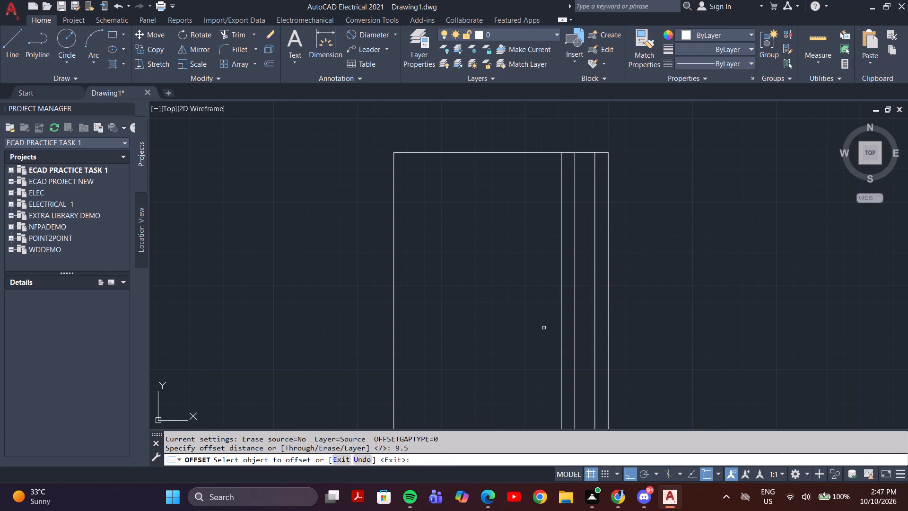
left_click(610, 282)
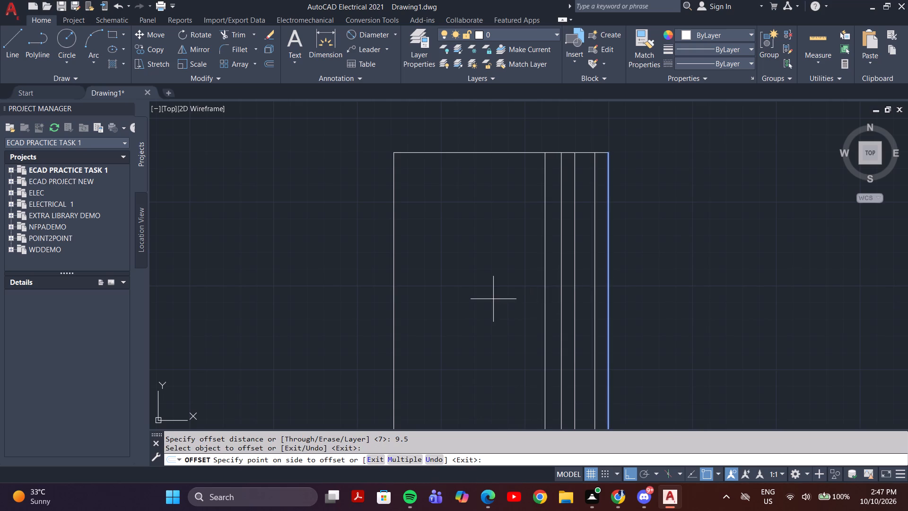
left_click(493, 299)
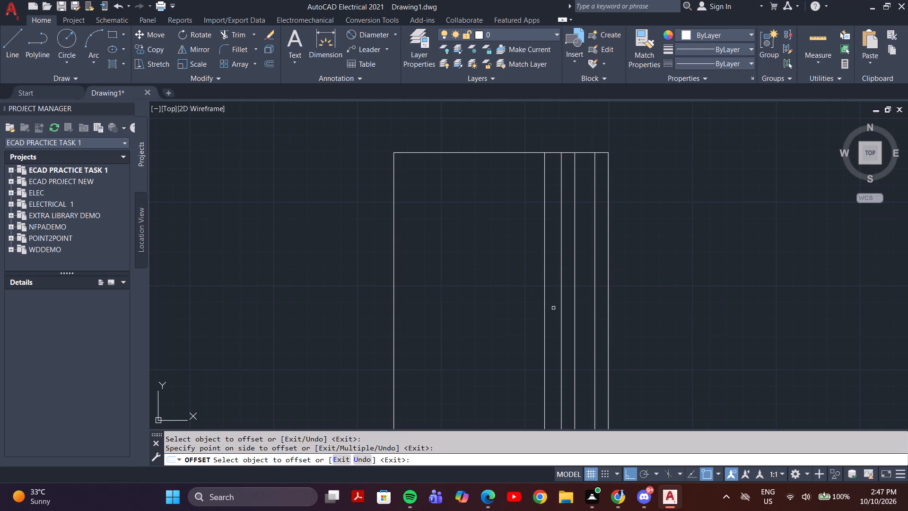
key("Escape")
Offset the rectangle's right vertical edge inward by 13.
key("space")
left_click(472, 462)
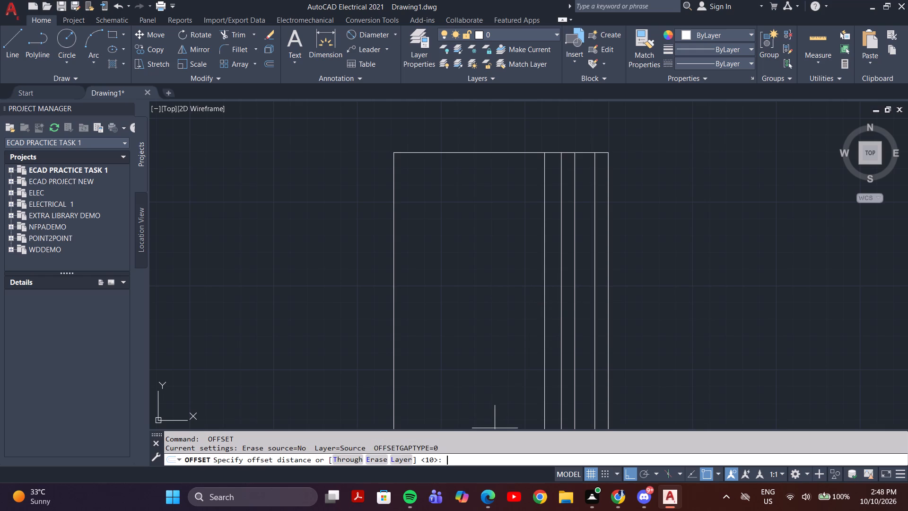
type("13")
key("Return")
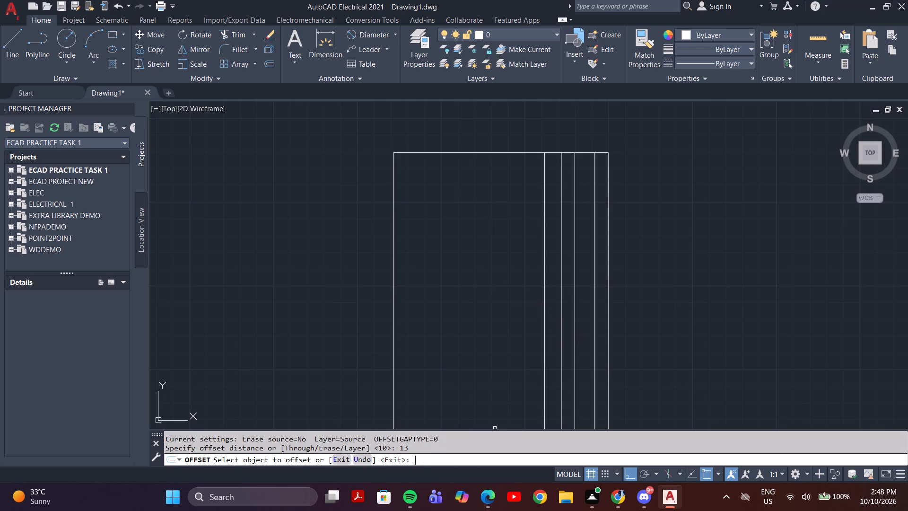
left_click(608, 287)
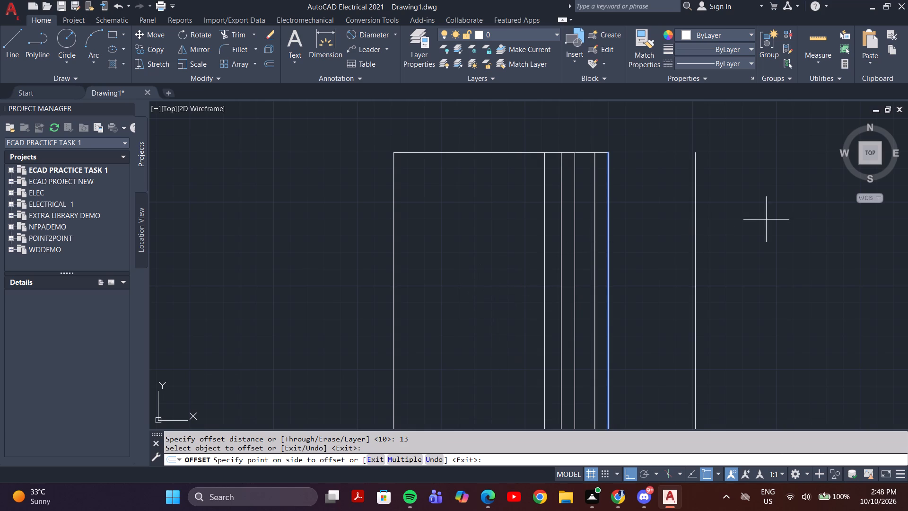
left_click(417, 275)
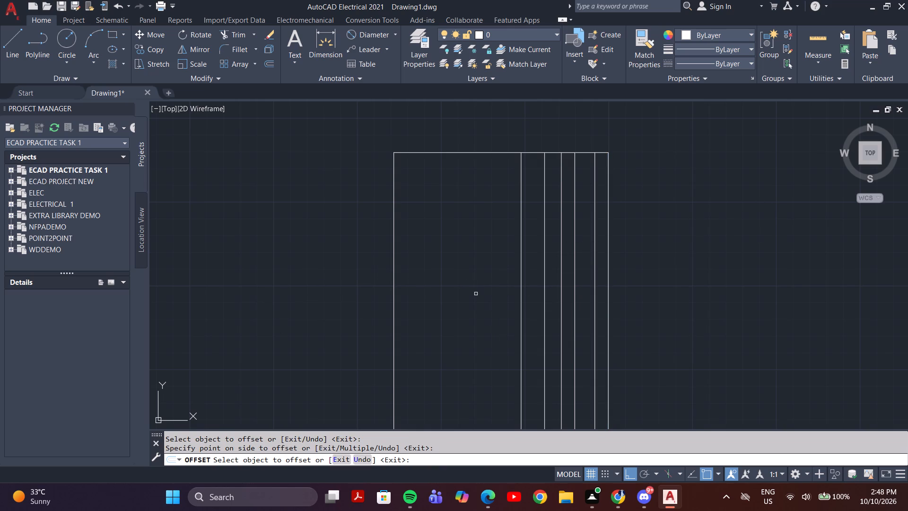
key("Escape")
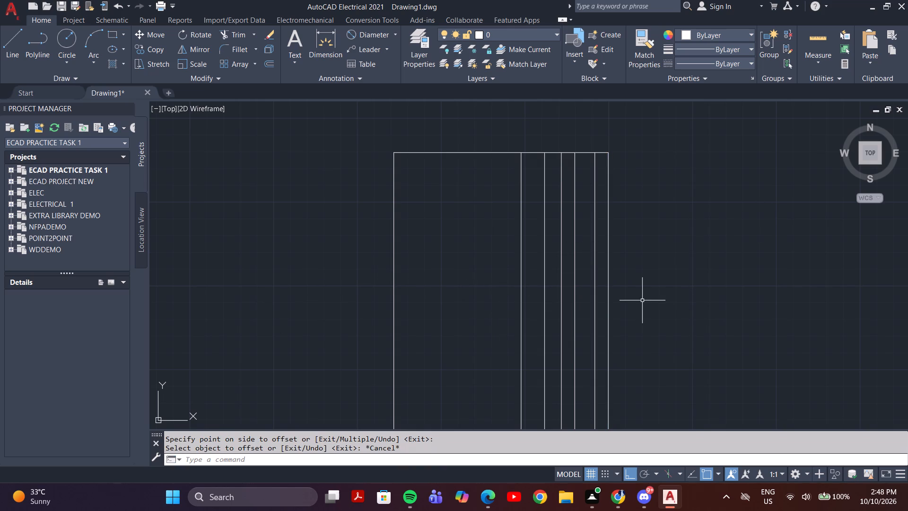
Offset the rectangle's right vertical edge inward by 24.
key("space")
left_click(447, 459)
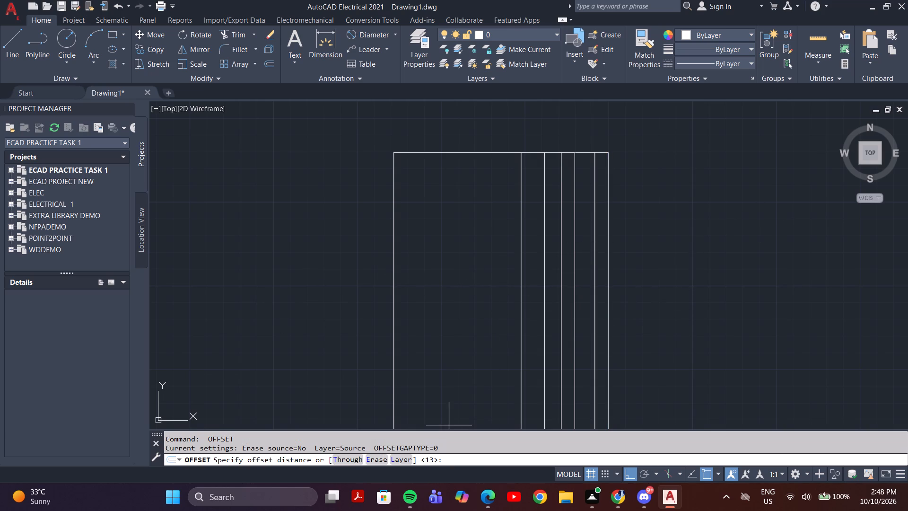
key("2")
key("4")
key("Return")
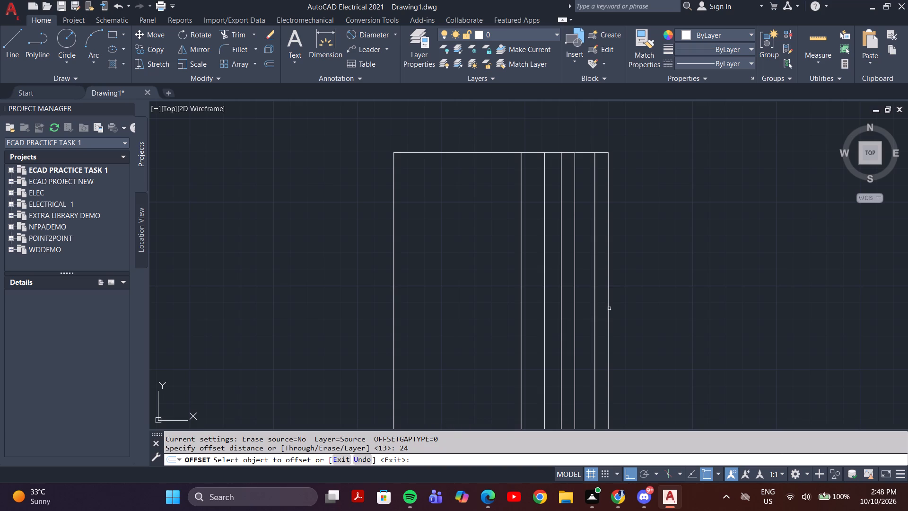
left_click(610, 309)
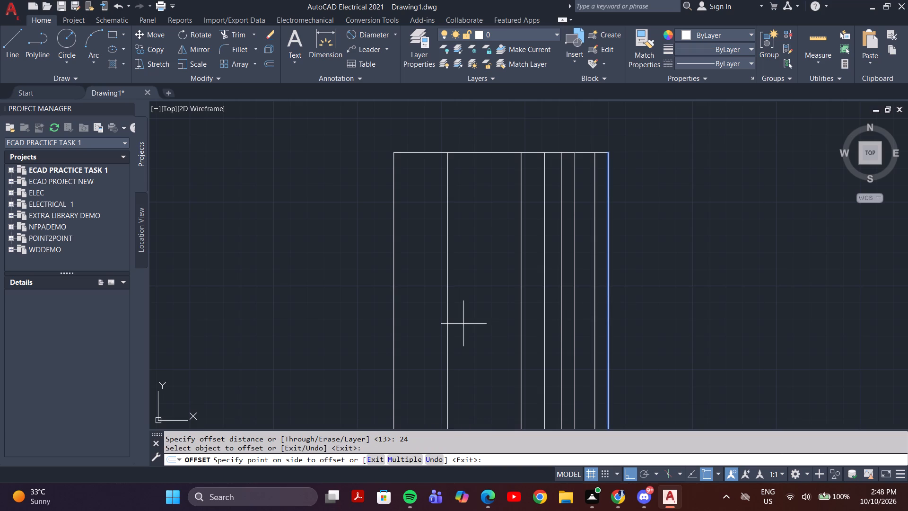
left_click(463, 324)
scroll(463, 324, "down", 2)
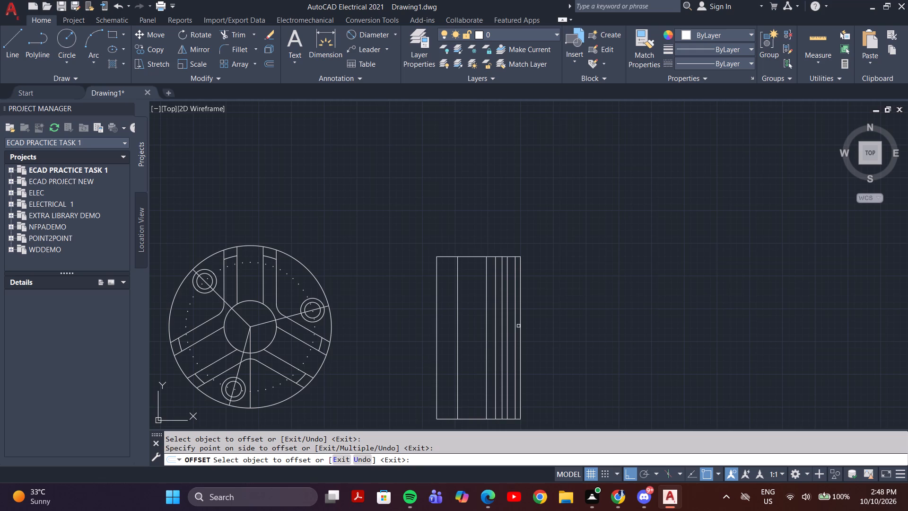
key("Escape")
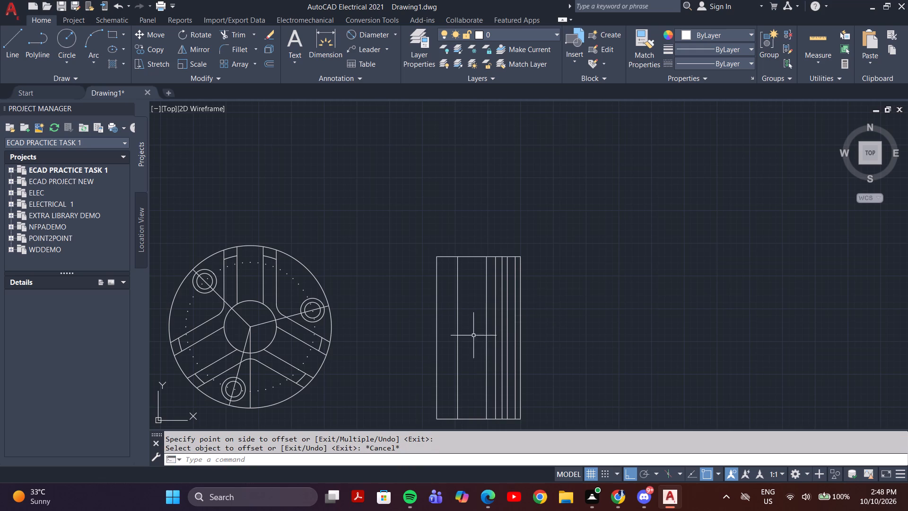
Draw a line from the right edge's midpoint 20 upward, continuing horizontally inward to the nearest offset line.
key("l")
key("Return")
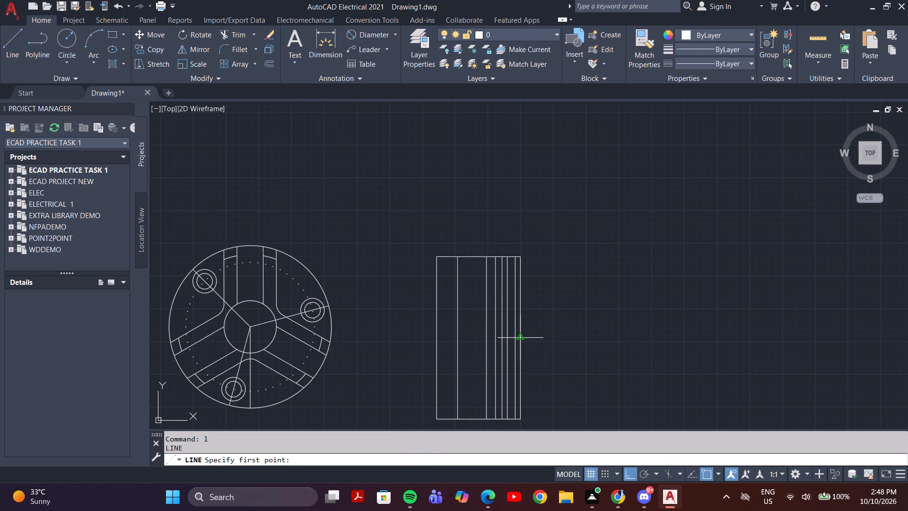
left_click(522, 341)
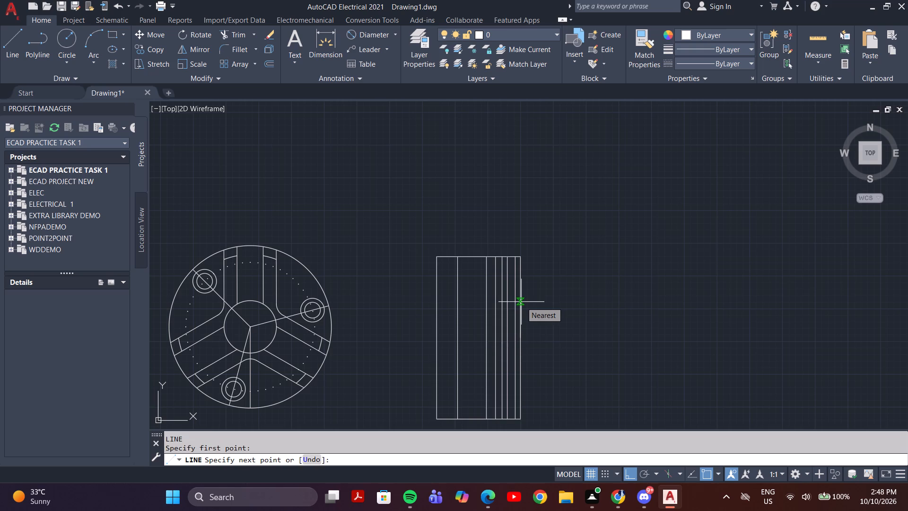
type("20")
key("Return")
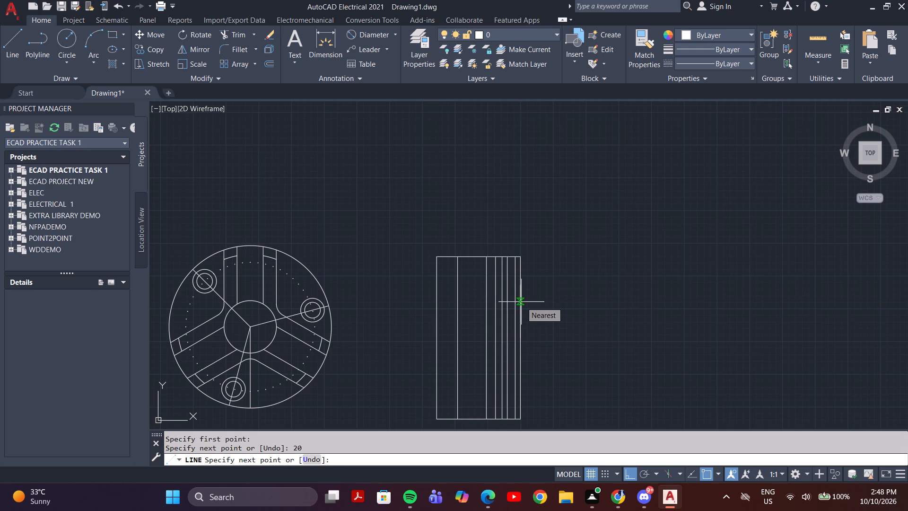
scroll(513, 303, "up", 3)
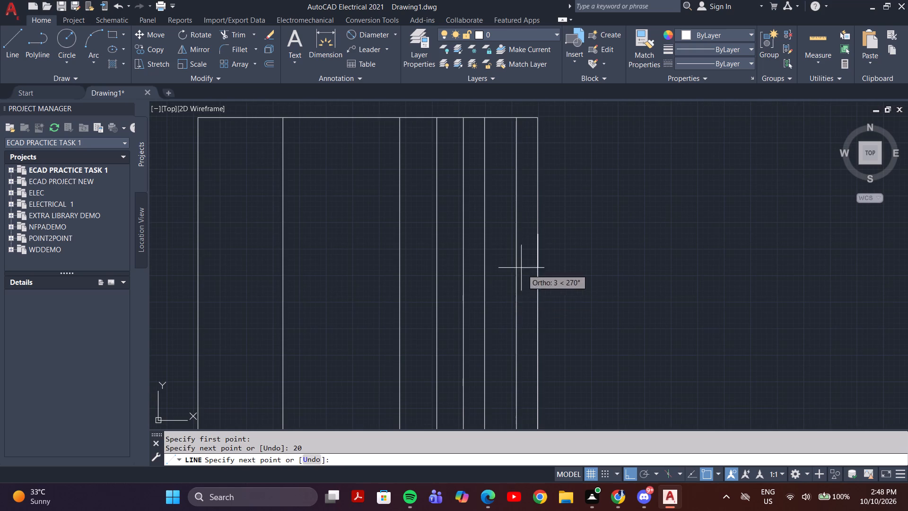
left_click(518, 236)
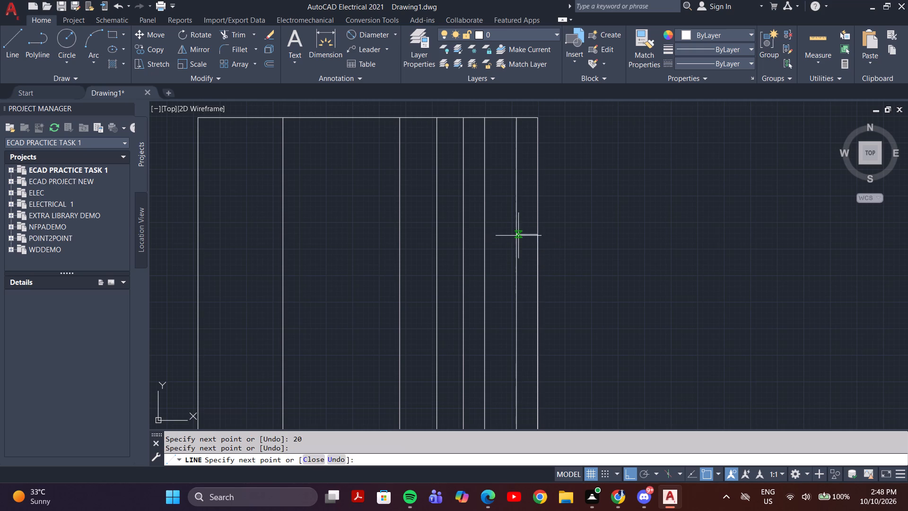
key("Escape")
scroll(533, 275, "down", 3)
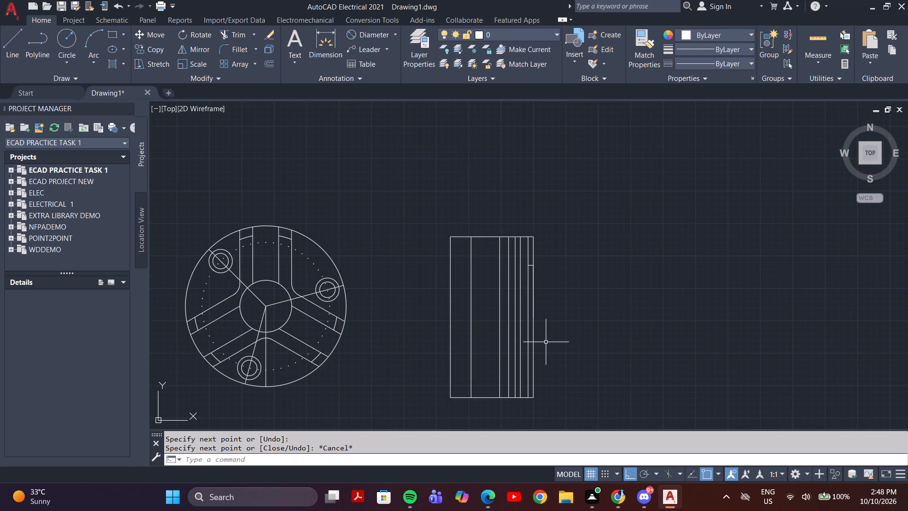
Draw a line from the right edge's midpoint 20 downward, continuing horizontally inward to the nearest offset line.
middle_click_drag(525, 290, 526, 299)
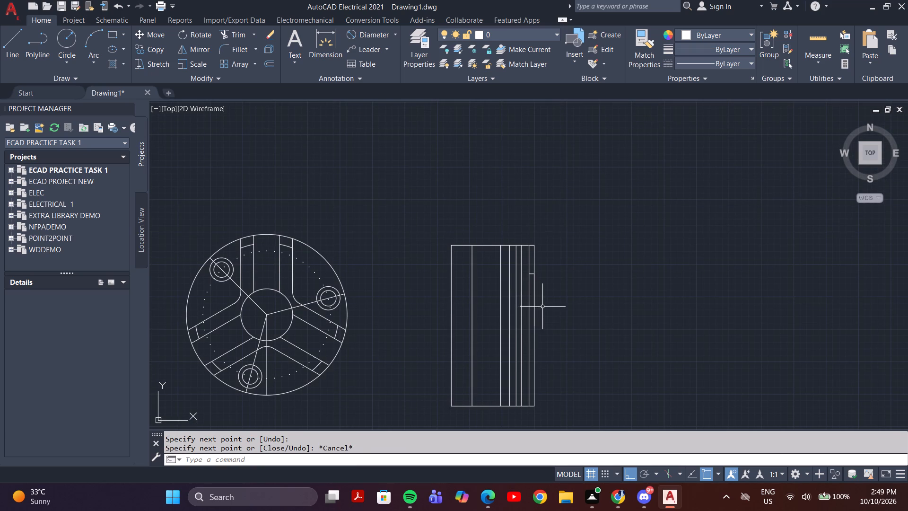
key("l")
key("Return")
scroll(522, 318, "up", 4)
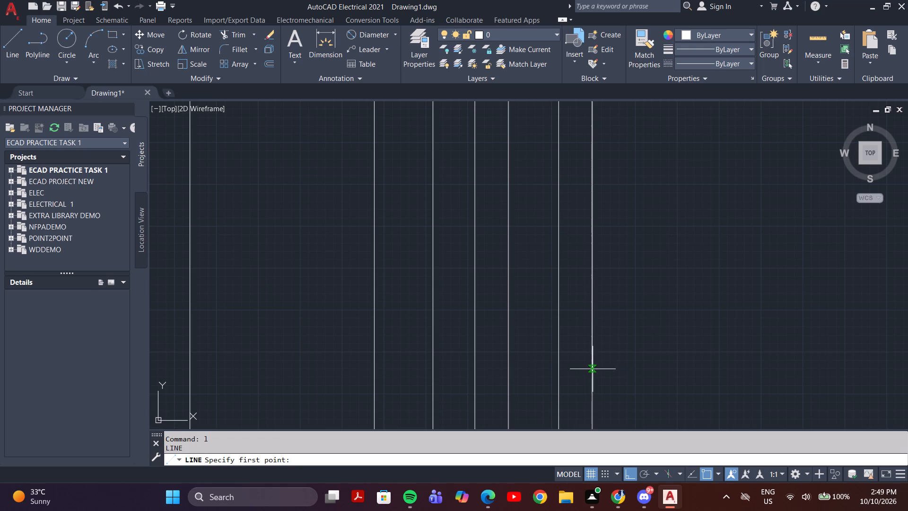
middle_click_drag(594, 369, 580, 236)
scroll(580, 236, "up", 1)
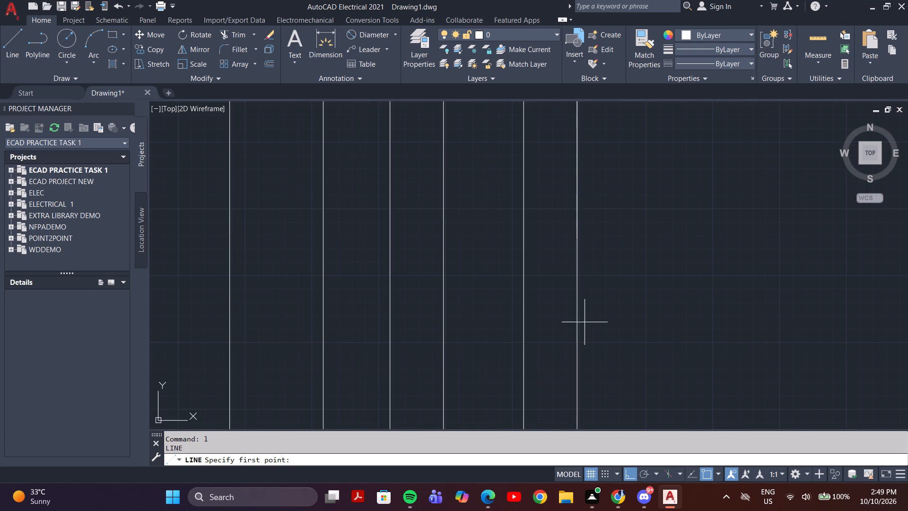
key("l")
key("Return")
left_click(577, 238)
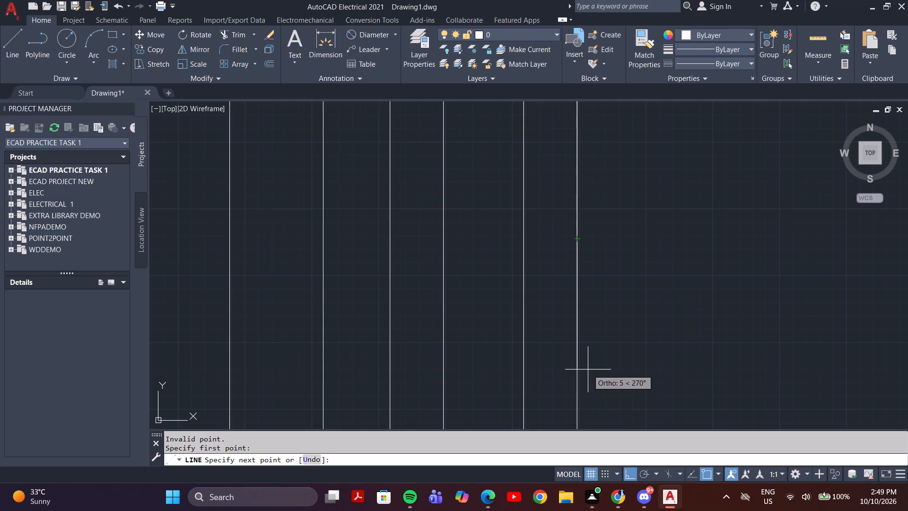
middle_click_drag(586, 383, 584, 332)
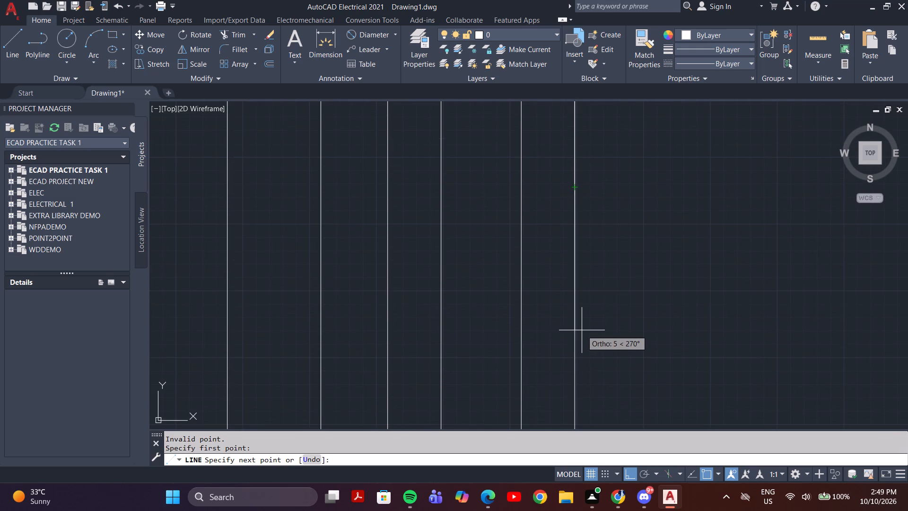
type("20")
key("Return")
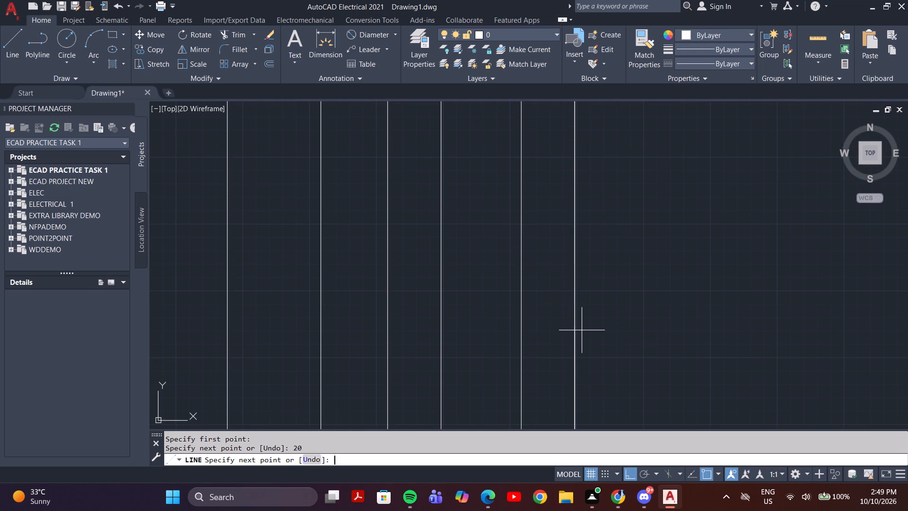
middle_click_drag(577, 334, 573, 203)
scroll(568, 232, "down", 3)
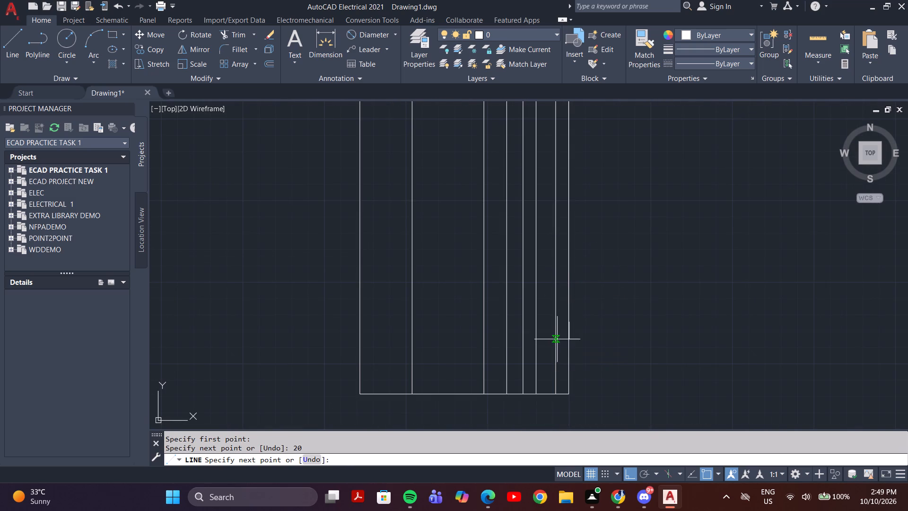
left_click(556, 323)
key("Escape")
scroll(598, 288, "down", 2)
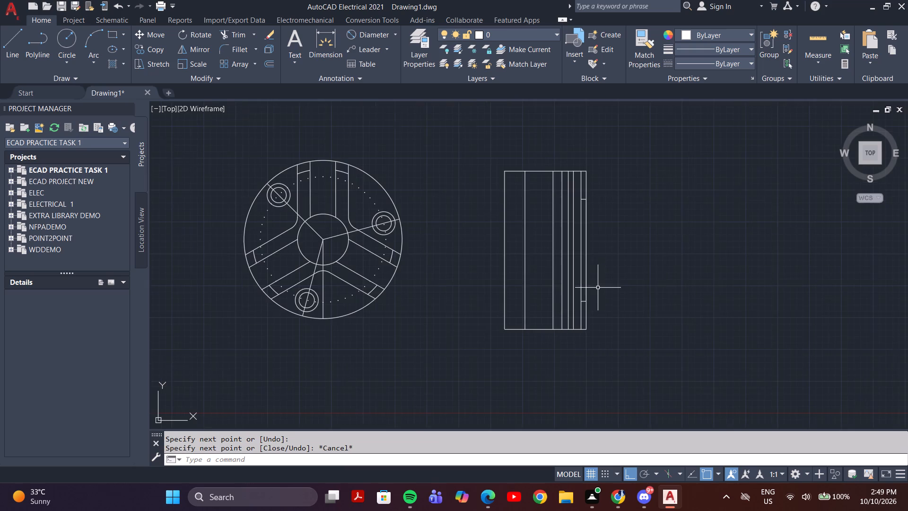
Trim the rectangle's upper-right and lower-right corner segments beyond the two short horizontal lines, leaving a central raised boss on the right edge.
middle_click_drag(594, 272, 562, 329)
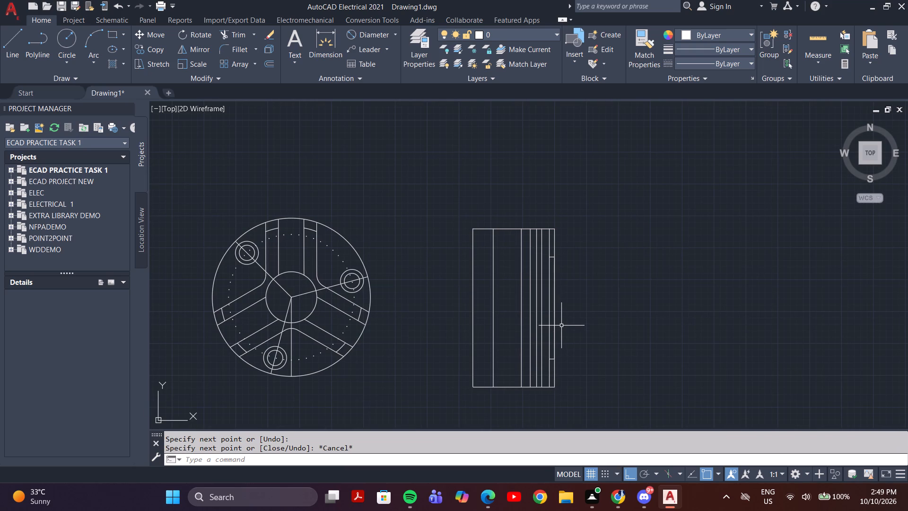
type("tr")
key("Return")
scroll(562, 221, "up", 2)
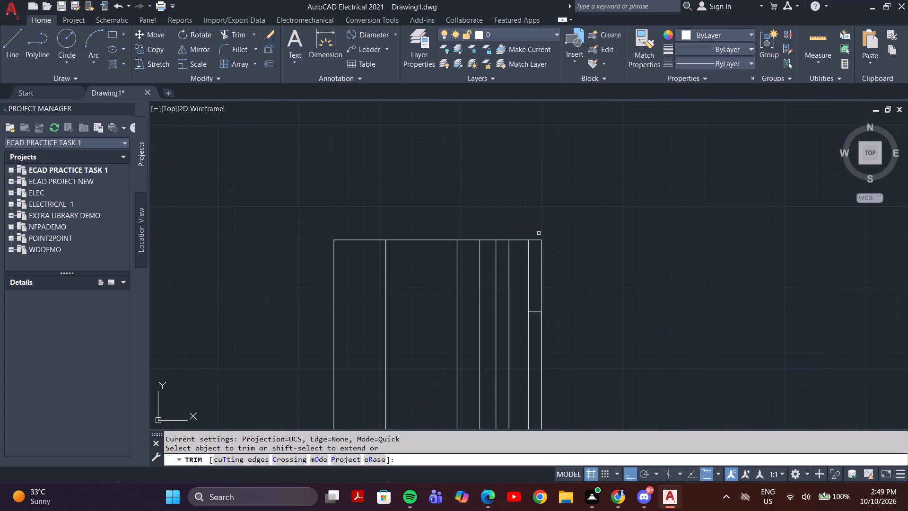
left_click_drag(538, 233, 544, 266)
middle_click_drag(553, 269, 567, 224)
middle_click_drag(566, 283, 548, 190)
scroll(546, 206, "down", 3)
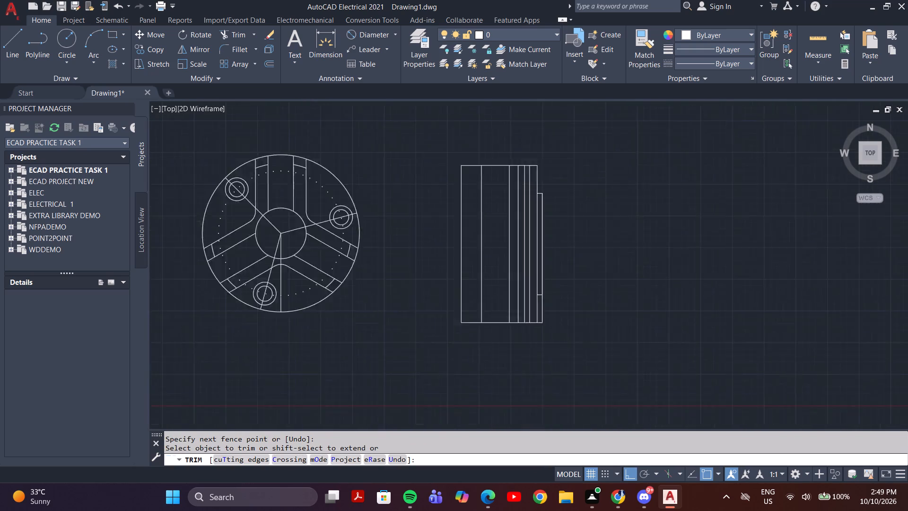
middle_click_drag(556, 278, 548, 253)
scroll(545, 250, "up", 6)
left_click_drag(414, 214, 361, 329)
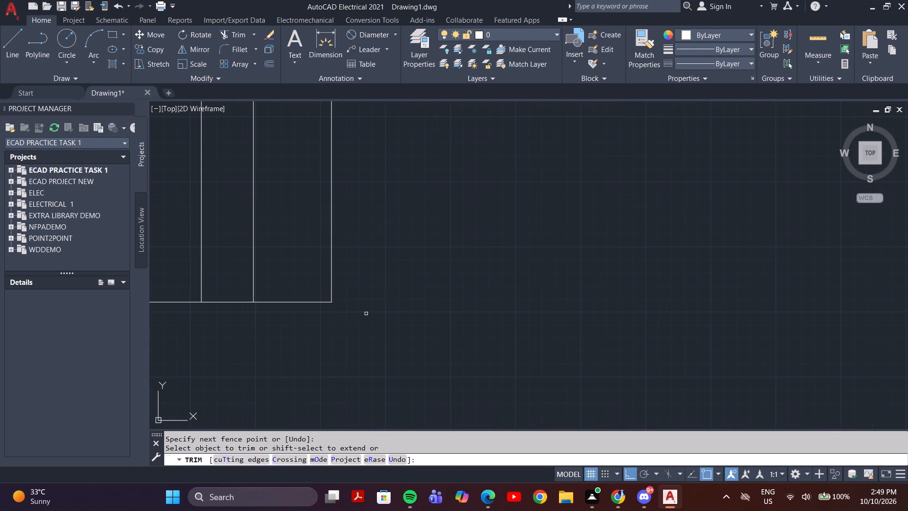
scroll(367, 313, "down", 4)
middle_click_drag(379, 279, 395, 374)
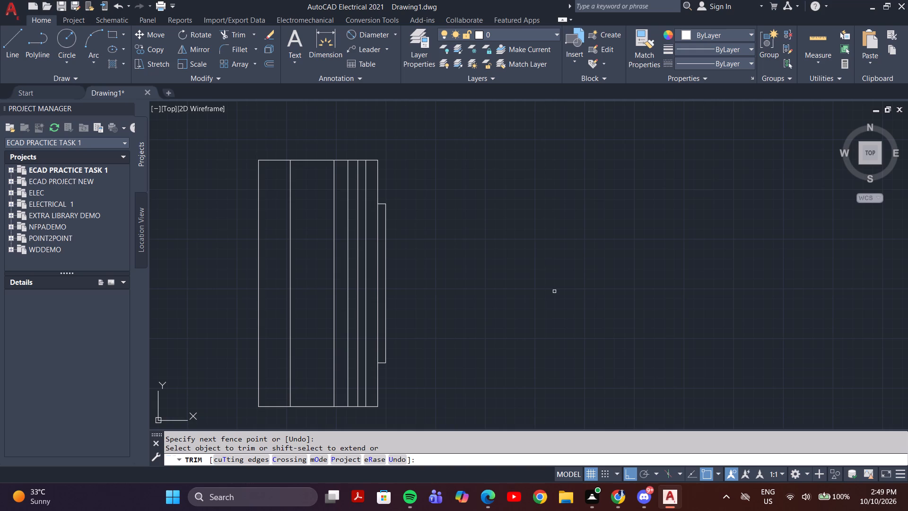
key("Escape")
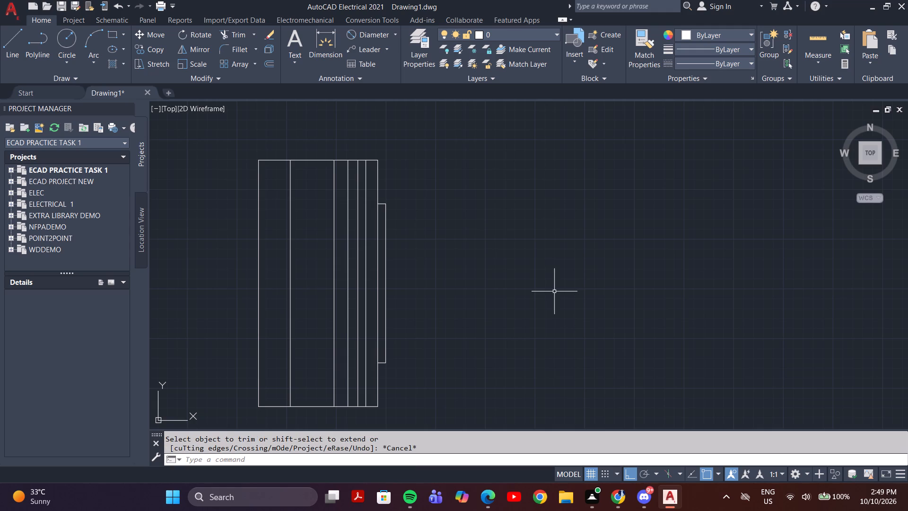
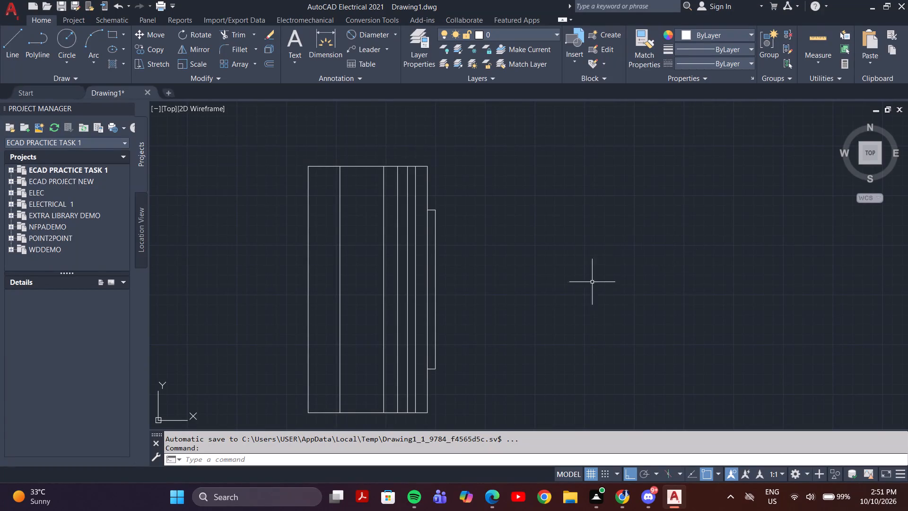
Draw a line from the midpoint of the side view's second vertical from the right 17 upward, continuing horizontally inward to the adjacent offset line.
key("l")
key("Return")
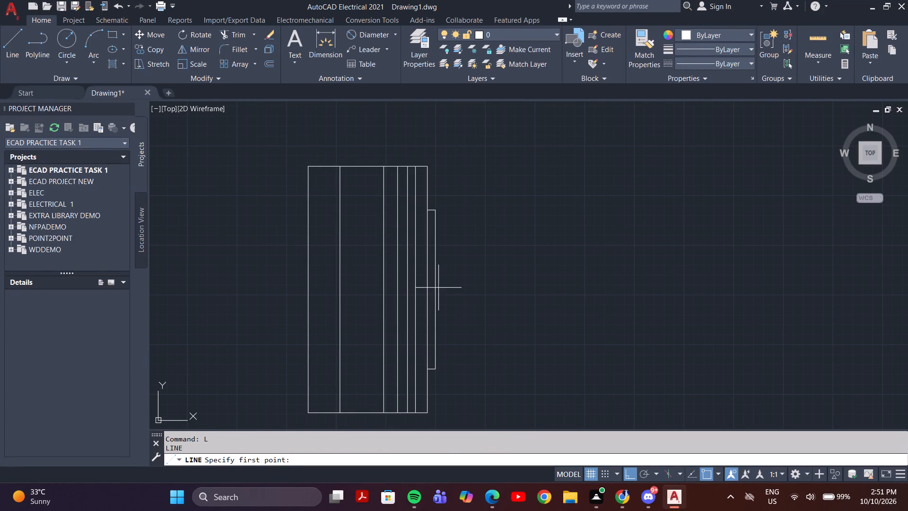
left_click(426, 290)
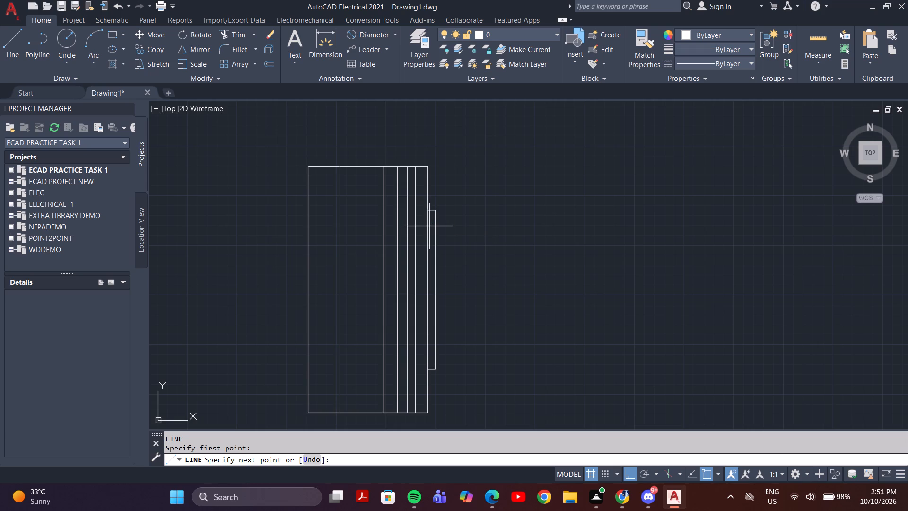
type("17")
key("Return")
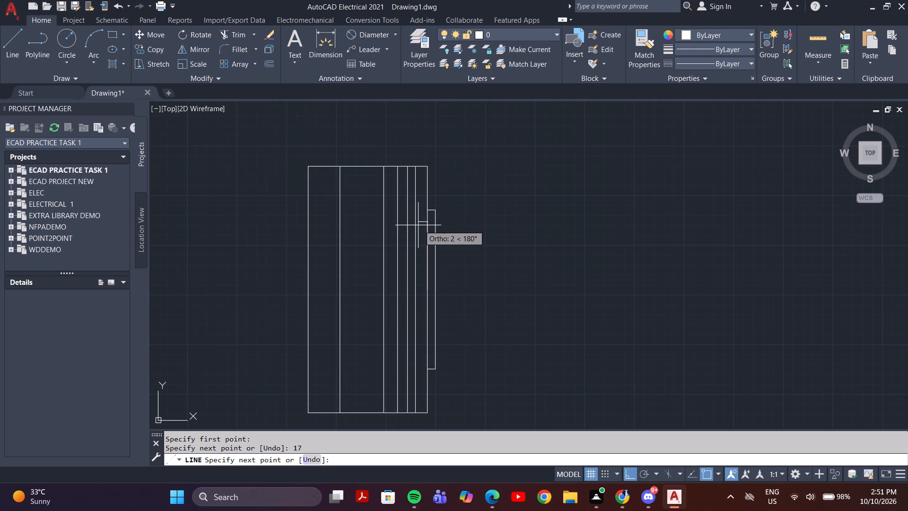
left_click(417, 222)
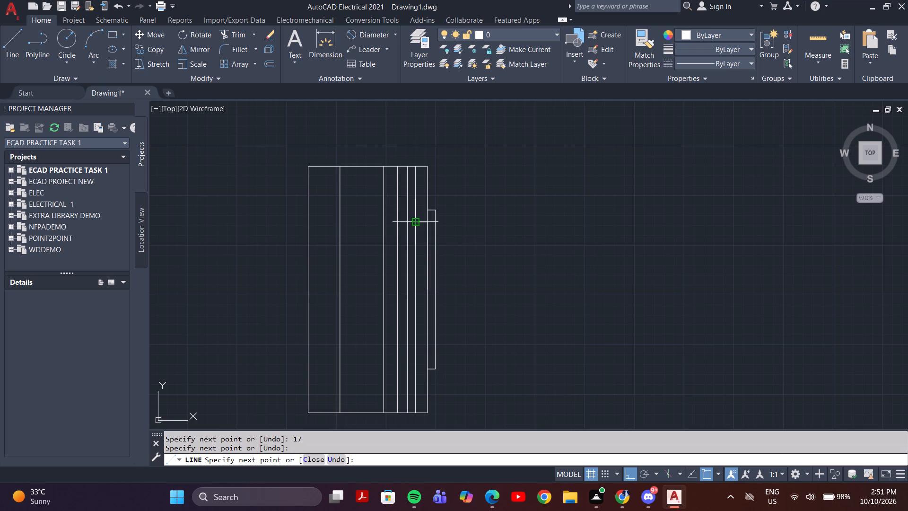
key("Escape")
Draw a line from the same midpoint 17 downward, continuing horizontally inward to the adjacent offset line.
key("l")
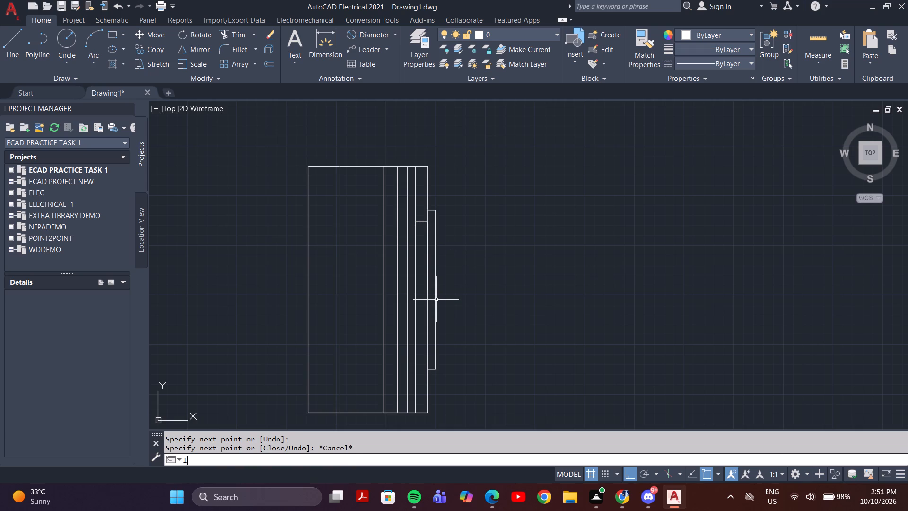
key("Return")
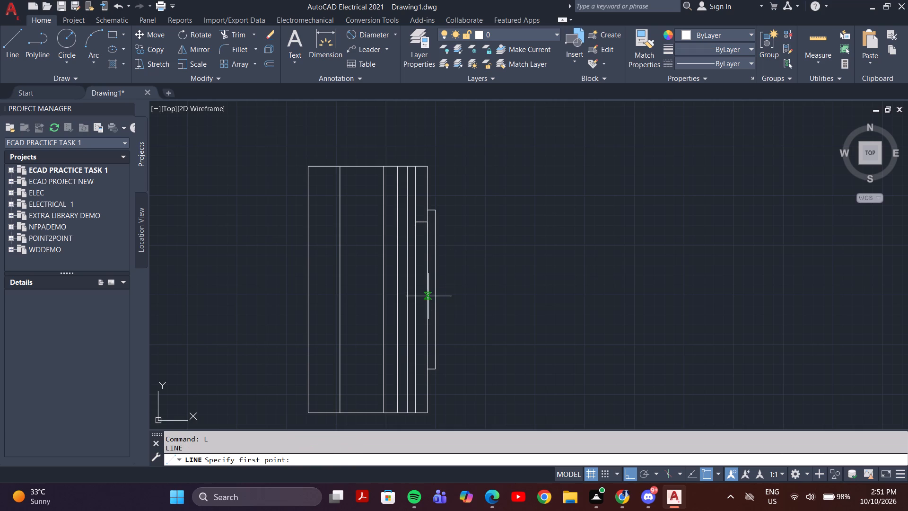
left_click(428, 288)
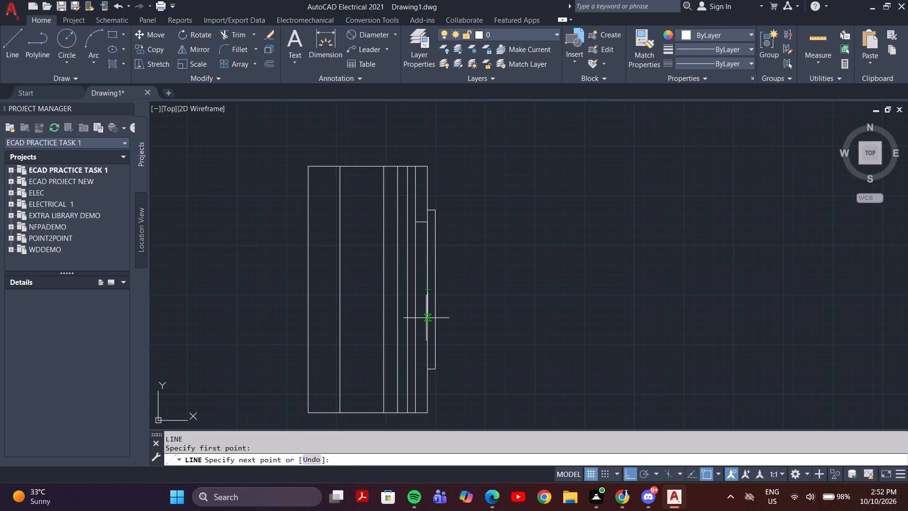
type("17")
key("Return")
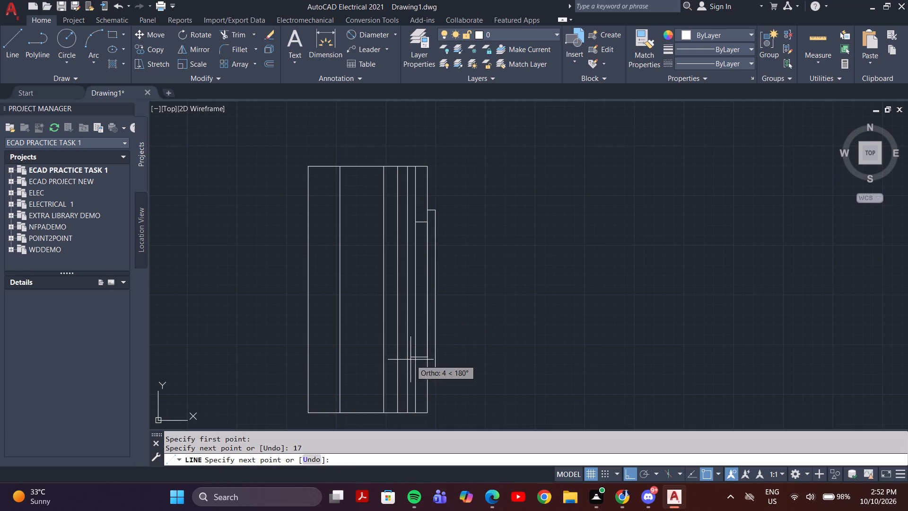
left_click(415, 358)
key("Escape")
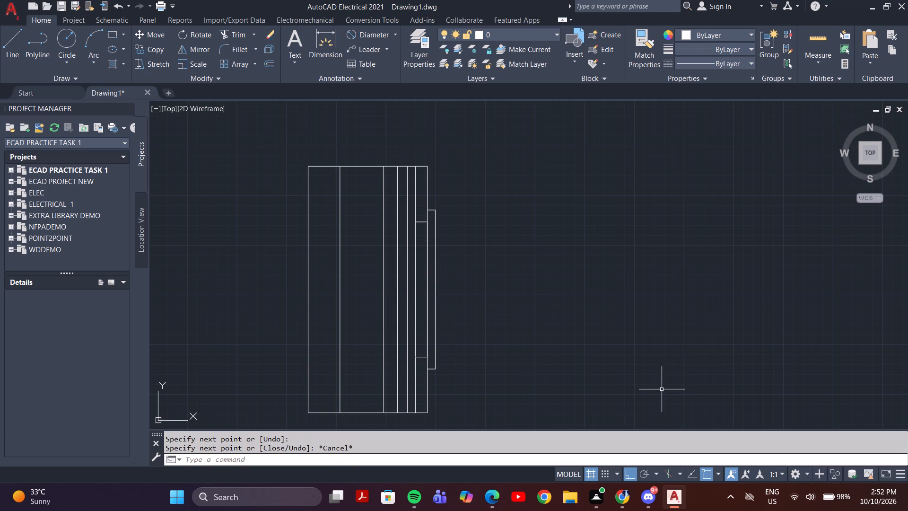
Trim the body's upper-right and lower-right corner segments beyond the two new short horizontal lines, leaving a stepped neck behind the boss.
type("tr")
key("Return")
scroll(448, 152, "up", 3)
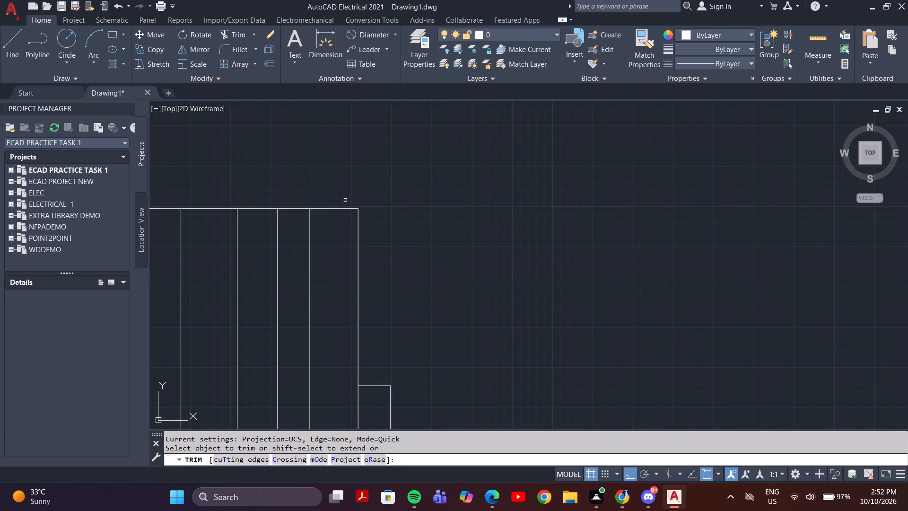
scroll(338, 202, "down", 2)
left_click_drag(331, 189, 342, 222)
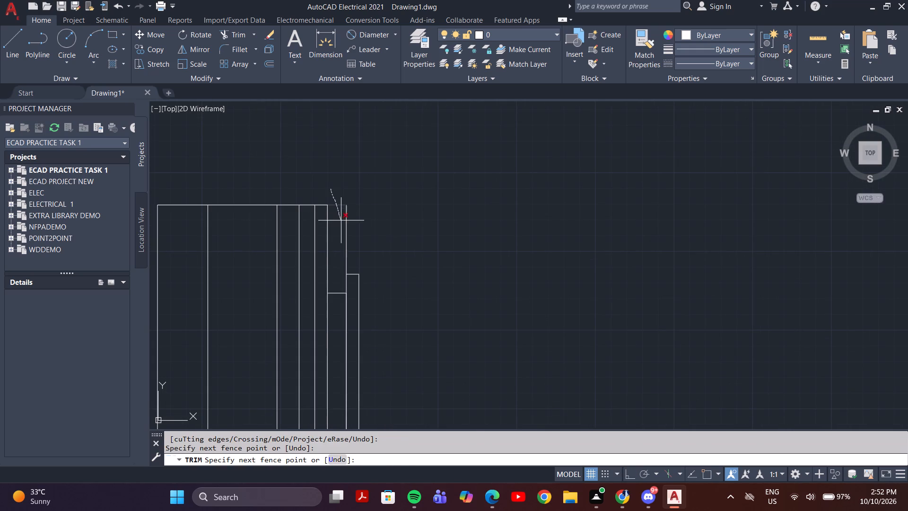
left_click_drag(342, 222, 360, 231)
middle_click_drag(360, 230, 380, 174)
middle_click_drag(367, 275, 382, 203)
middle_click_drag(375, 292, 391, 200)
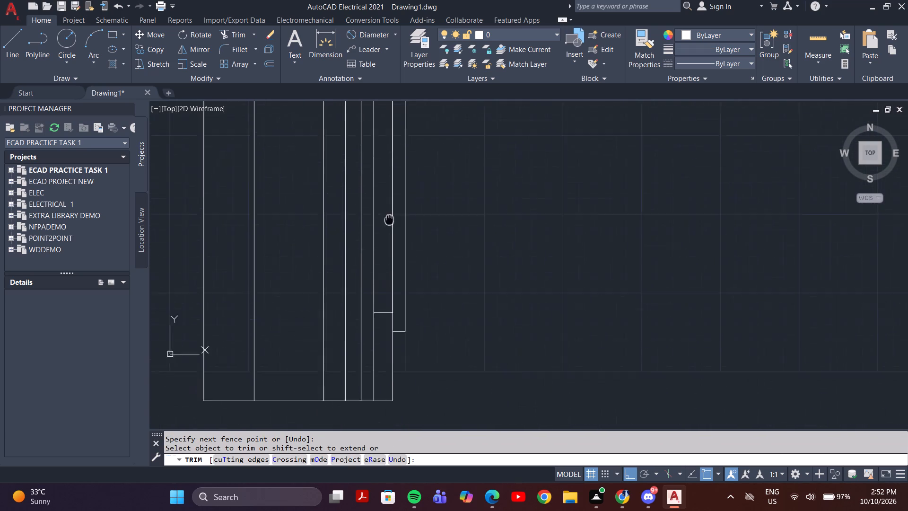
middle_click_drag(391, 200, 392, 183)
scroll(403, 331, "up", 1)
left_click_drag(383, 390, 402, 283)
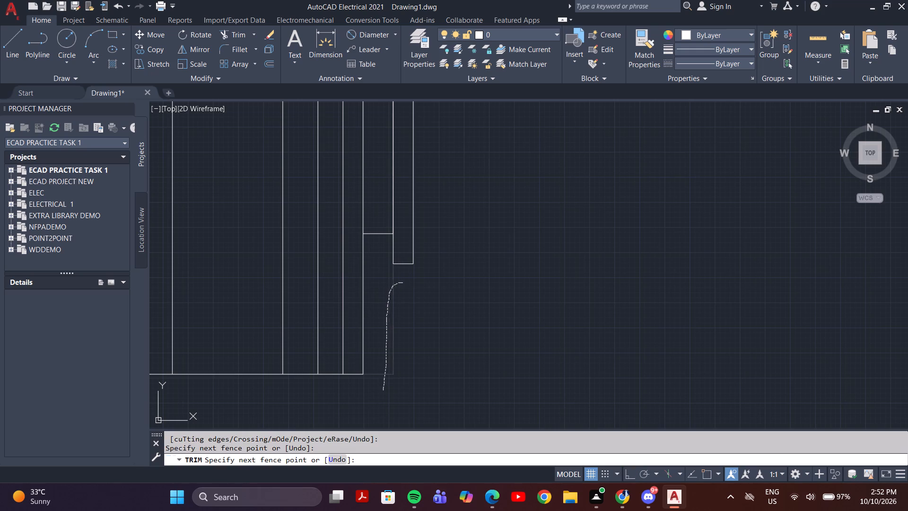
scroll(401, 291, "down", 1)
Draw a line from the midpoint of the offset line just inside the body's right edge 13 upward, continuing horizontally inward to the adjacent vertical line.
middle_click_drag(402, 293, 396, 373)
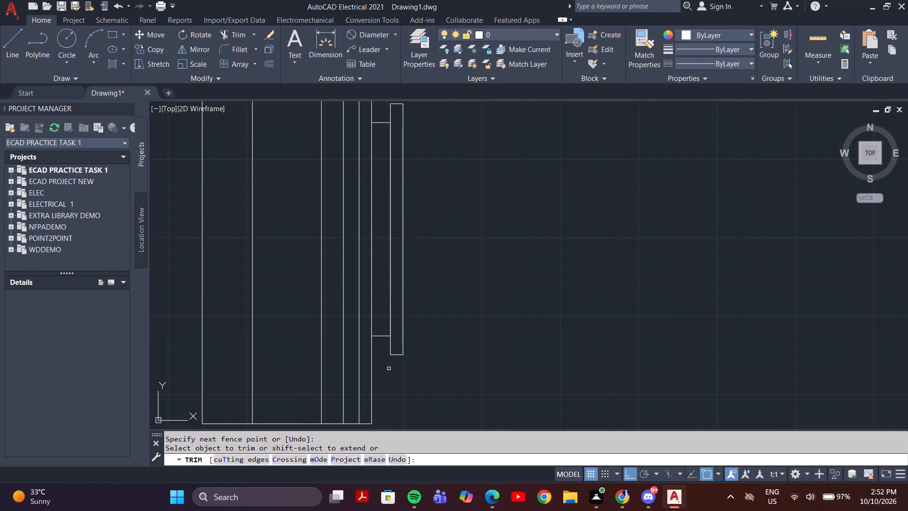
scroll(411, 331, "down", 1)
middle_click_drag(471, 312, 514, 310)
scroll(515, 309, "down", 1)
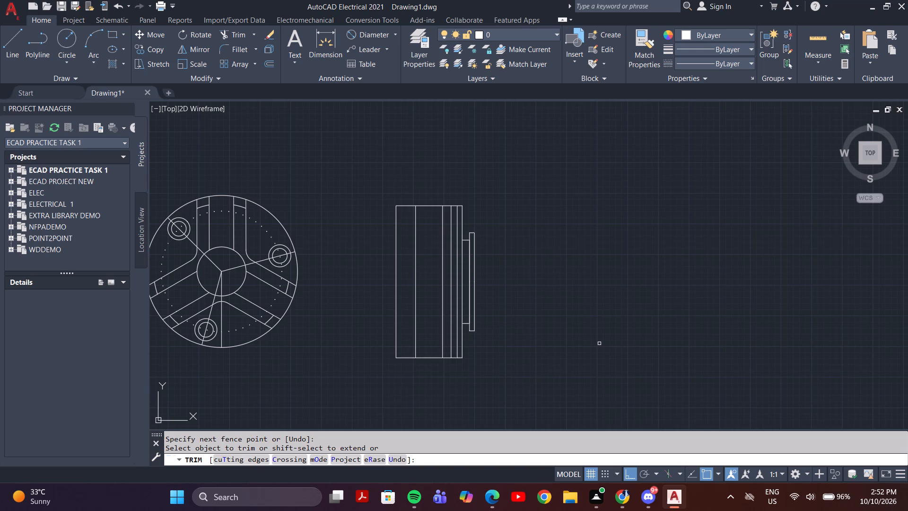
left_click(15, 41)
scroll(488, 274, "up", 4)
middle_click_drag(392, 278, 499, 273)
scroll(473, 263, "down", 2)
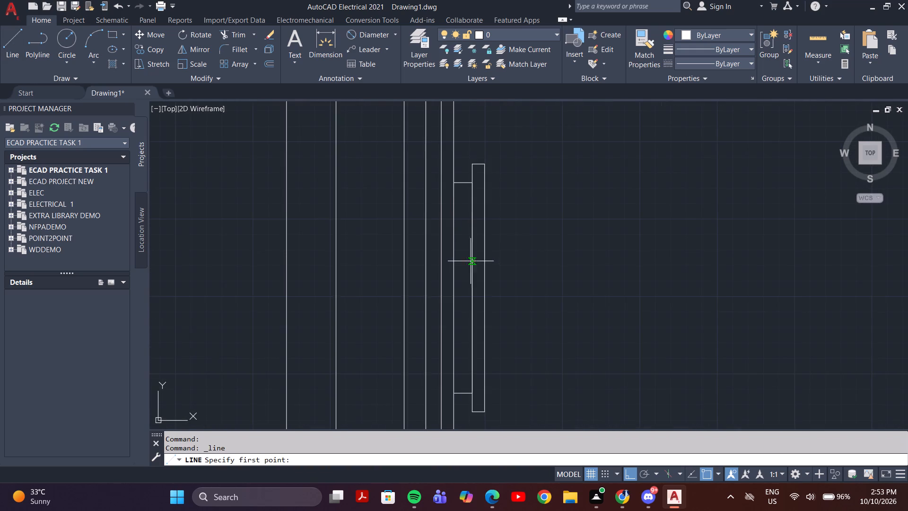
scroll(448, 260, "down", 2)
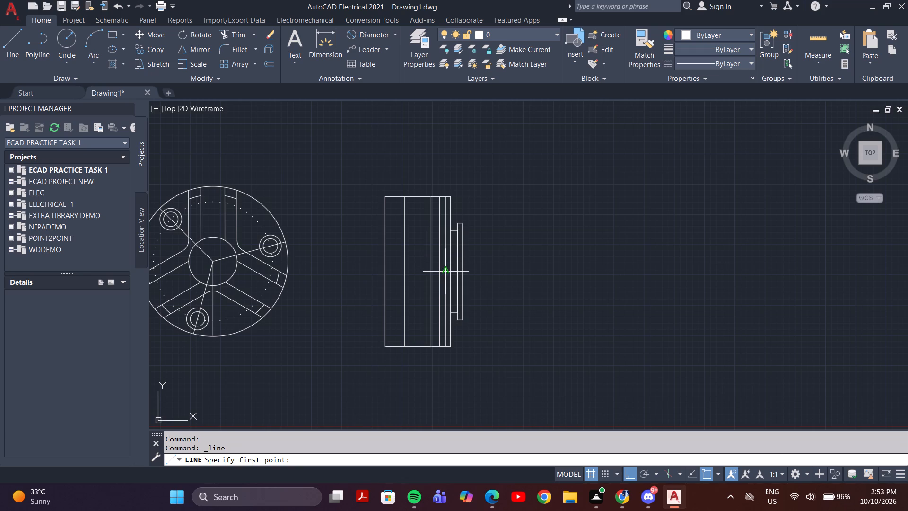
left_click(445, 272)
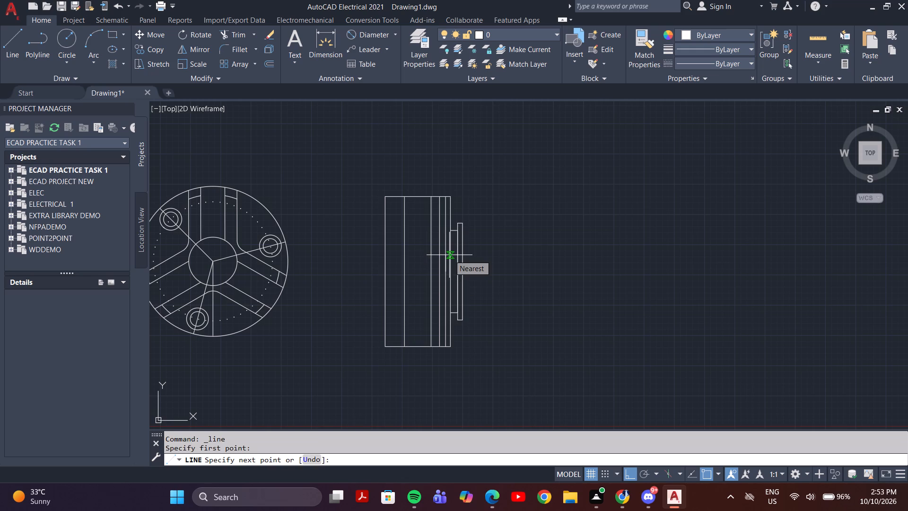
scroll(444, 244, "up", 2)
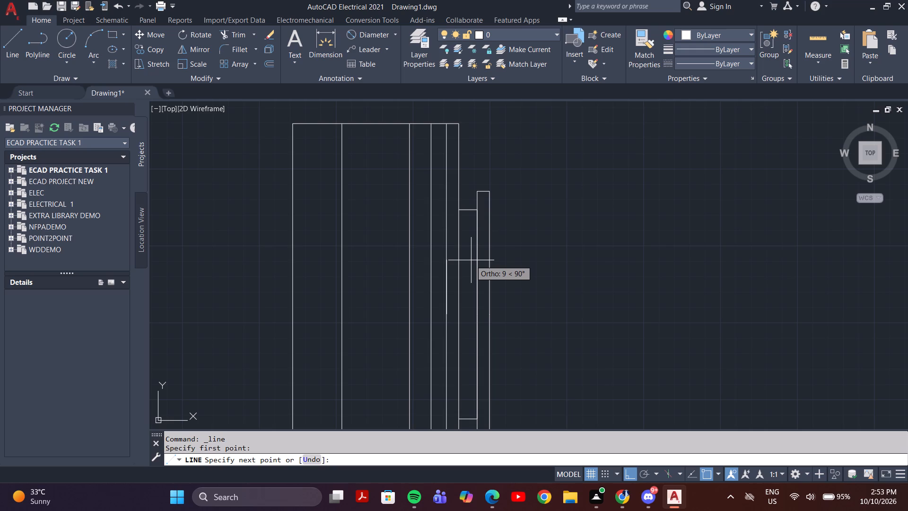
key("1")
key("3")
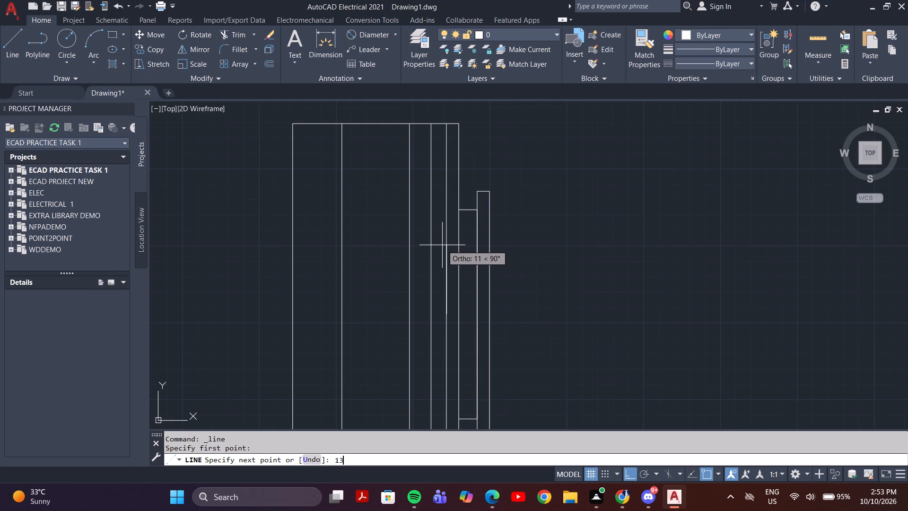
key("Return")
left_click(430, 234)
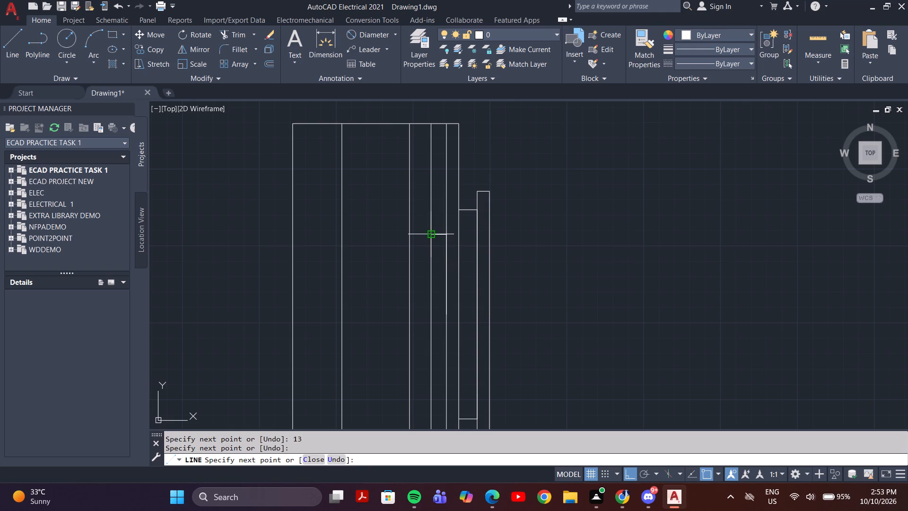
key("space")
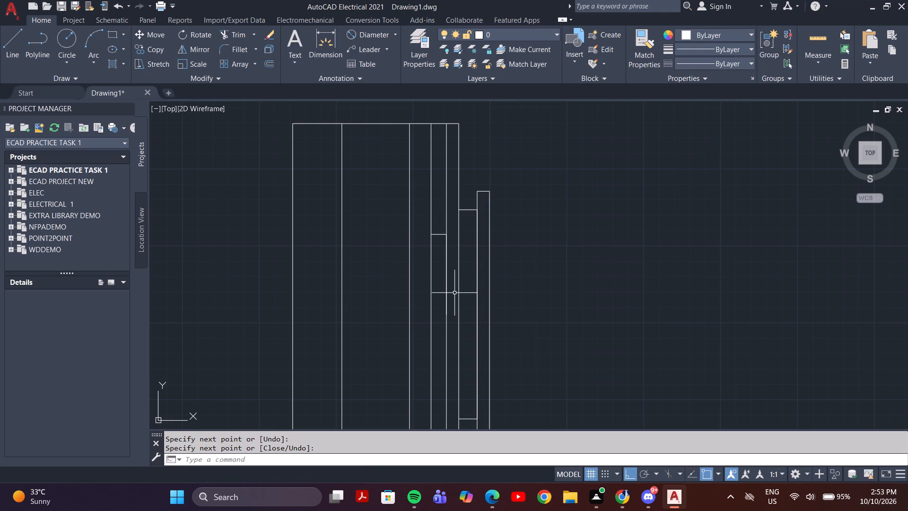
Draw a line from the same offset line's midpoint 13 downward, continuing horizontally inward across the adjacent vertical line.
key("l")
key("Return")
left_click(446, 314)
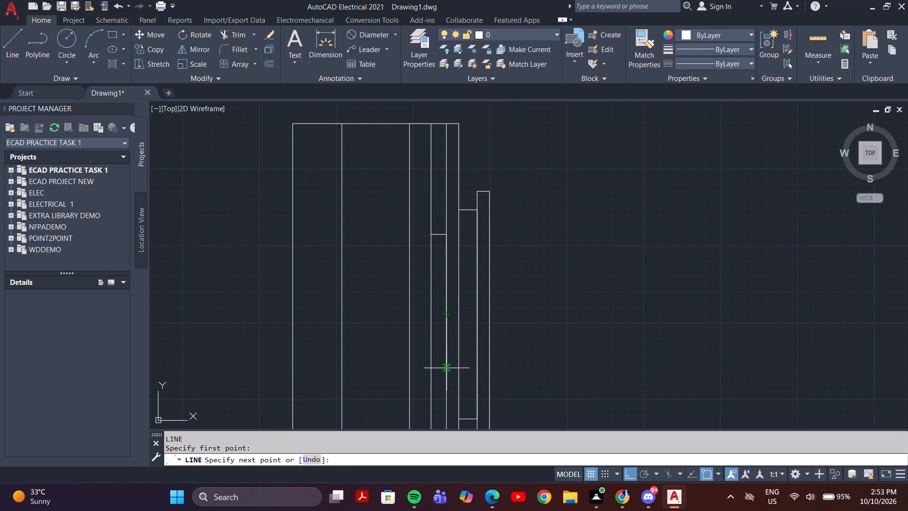
type("13")
key("Return")
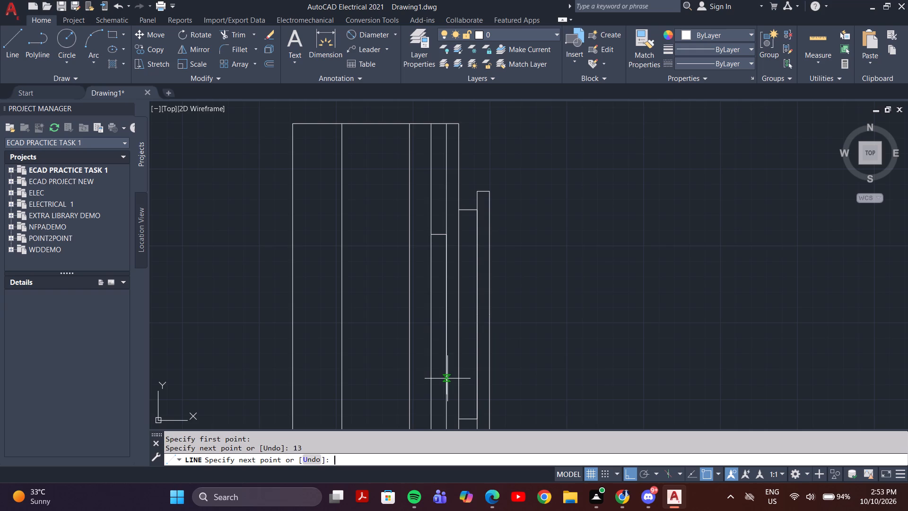
left_click(428, 395)
key("Escape")
Trim the end of the lower short horizontal line that extends past the inner vertical line.
type("tr")
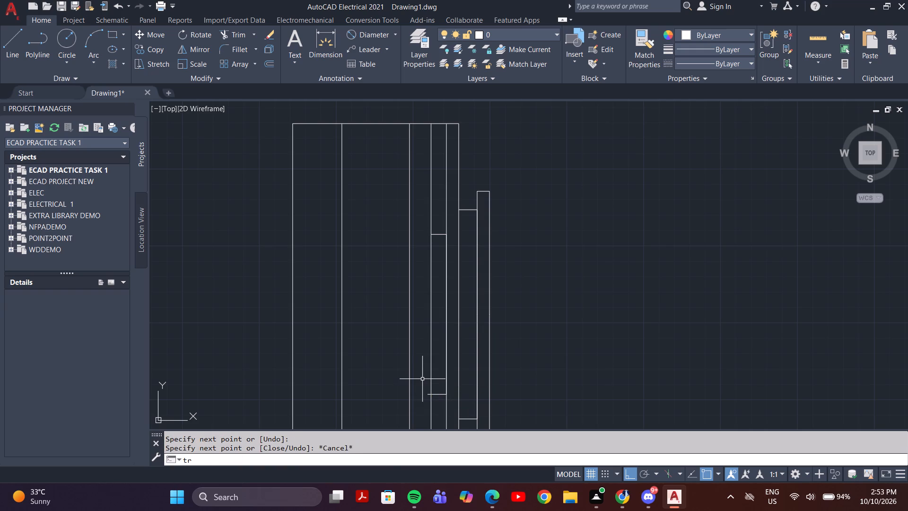
key("Return")
scroll(418, 391, "up", 3)
left_click(452, 403)
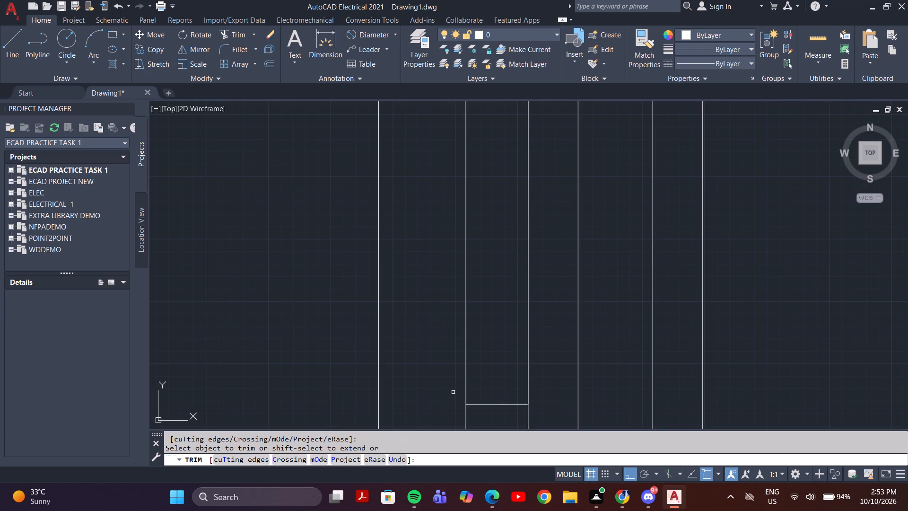
Trim the two inner vertical lines above and below the short horizontal lines, leaving a closed narrow rectangle inside the body.
scroll(453, 392, "down", 2)
middle_click_drag(463, 240, 457, 322)
scroll(473, 203, "down", 3)
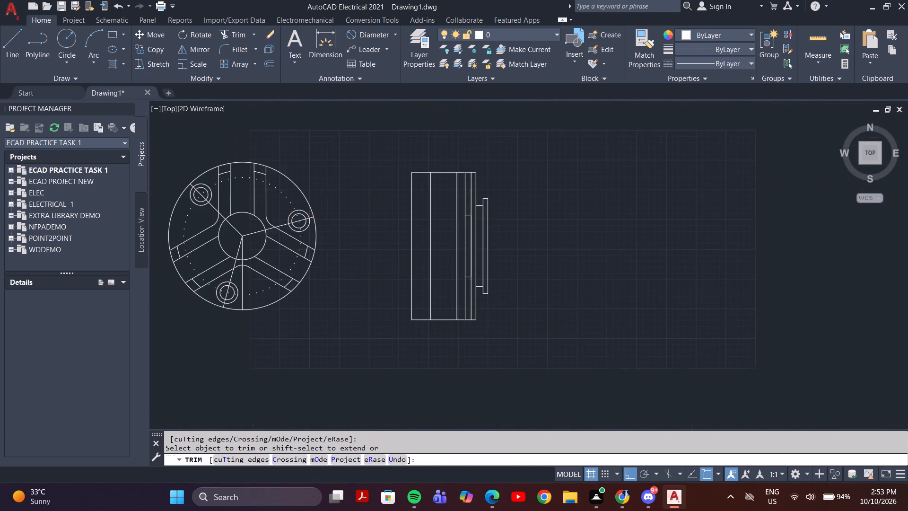
scroll(467, 217, "up", 3)
middle_click_drag(467, 218, 465, 310)
left_click_drag(489, 255, 455, 262)
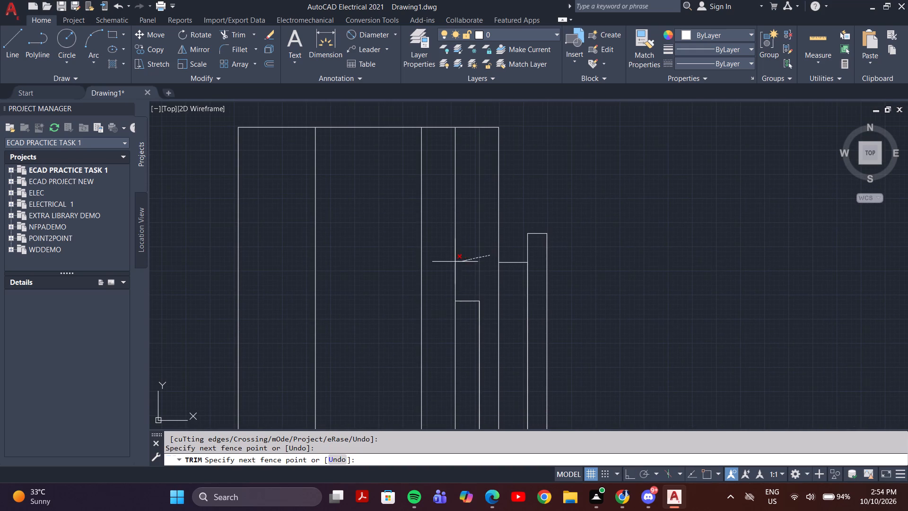
left_click_drag(455, 262, 452, 262)
scroll(451, 263, "down", 1)
middle_click_drag(458, 299, 436, 131)
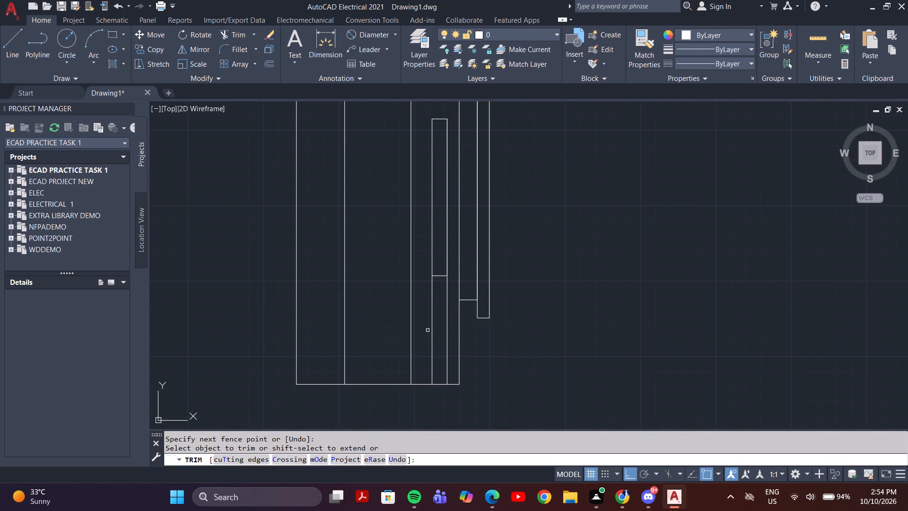
left_click_drag(428, 330, 449, 337)
scroll(472, 306, "down", 1)
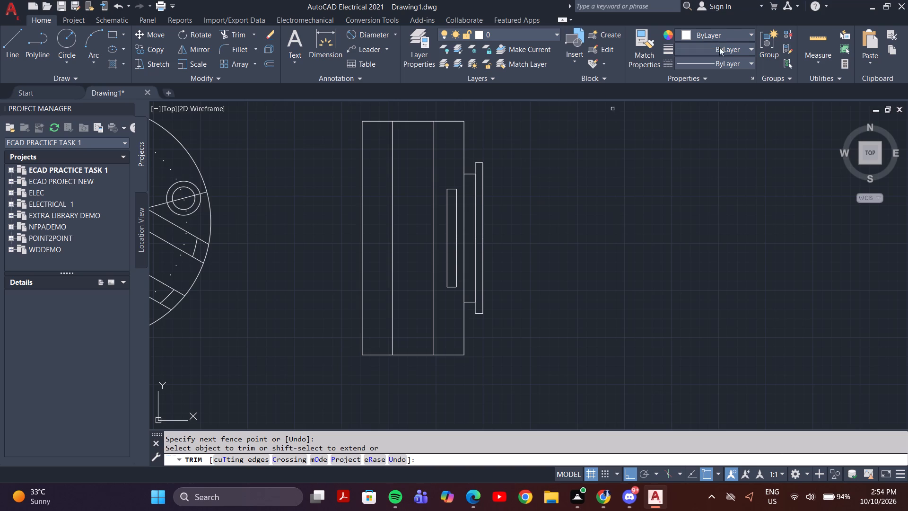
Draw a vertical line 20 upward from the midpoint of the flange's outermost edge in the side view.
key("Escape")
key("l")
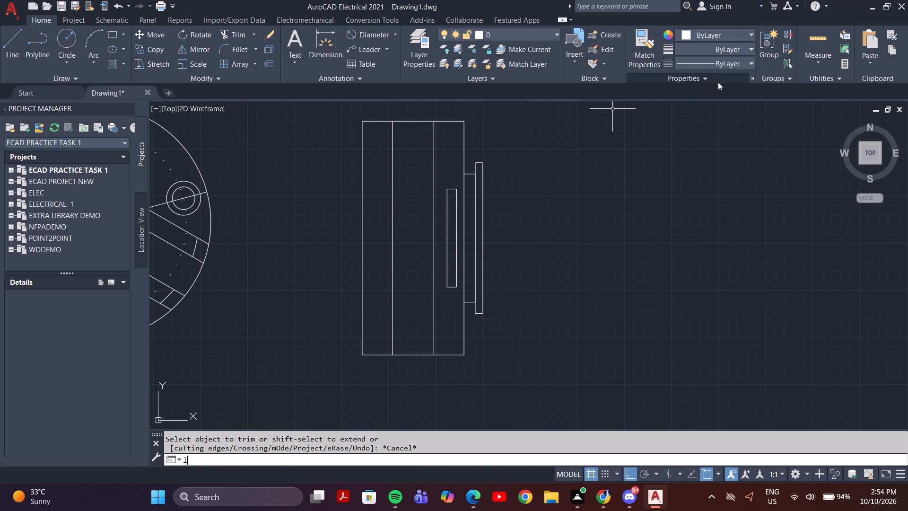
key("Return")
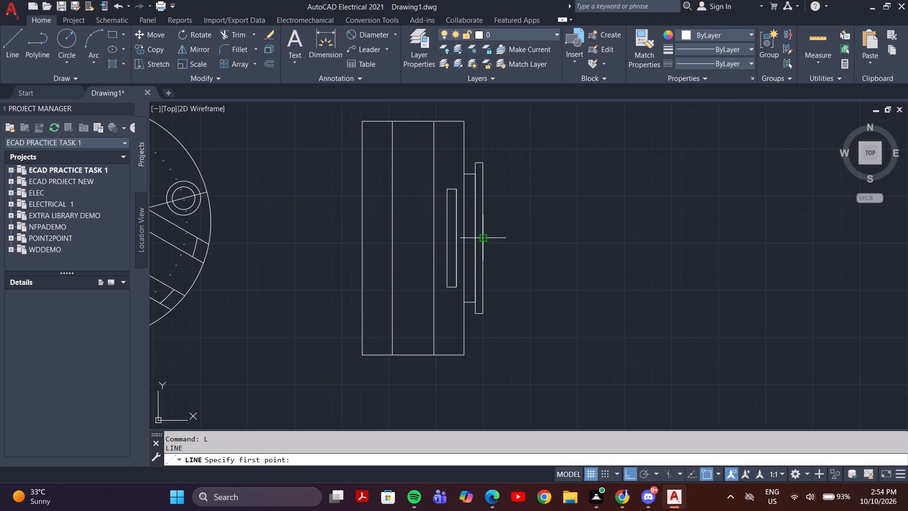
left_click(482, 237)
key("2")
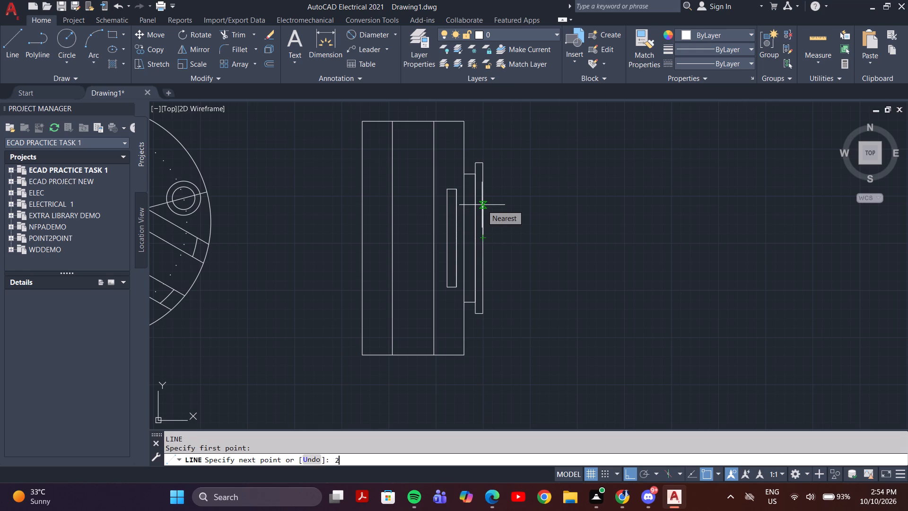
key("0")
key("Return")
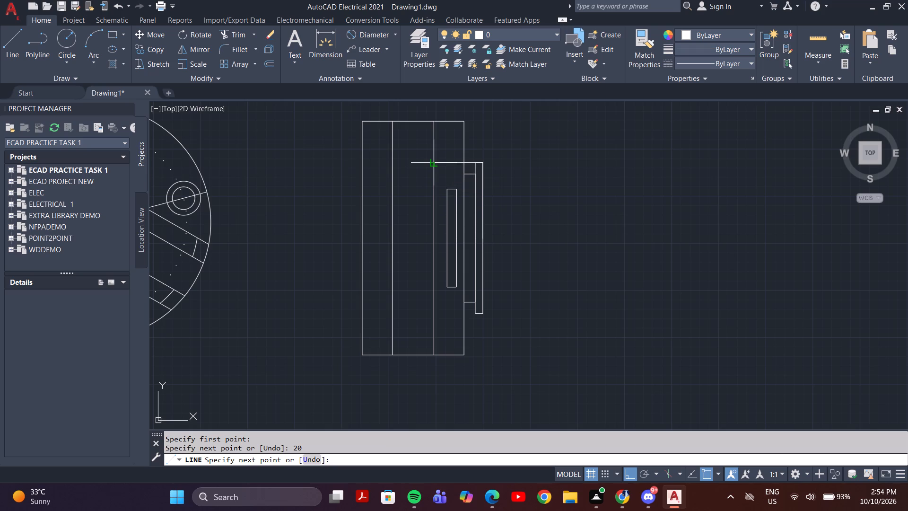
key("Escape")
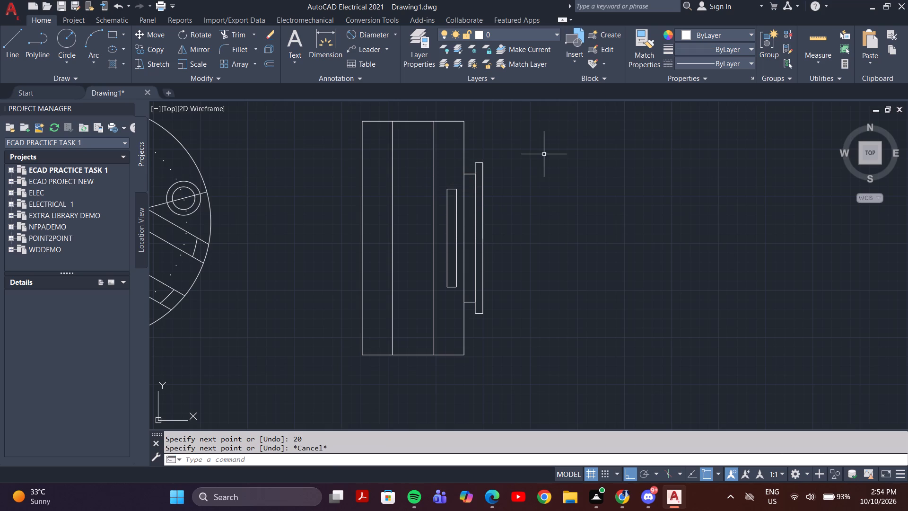
Delete the two overlapping vertical segments on the upper half of the flange's outermost edge.
left_click(484, 198)
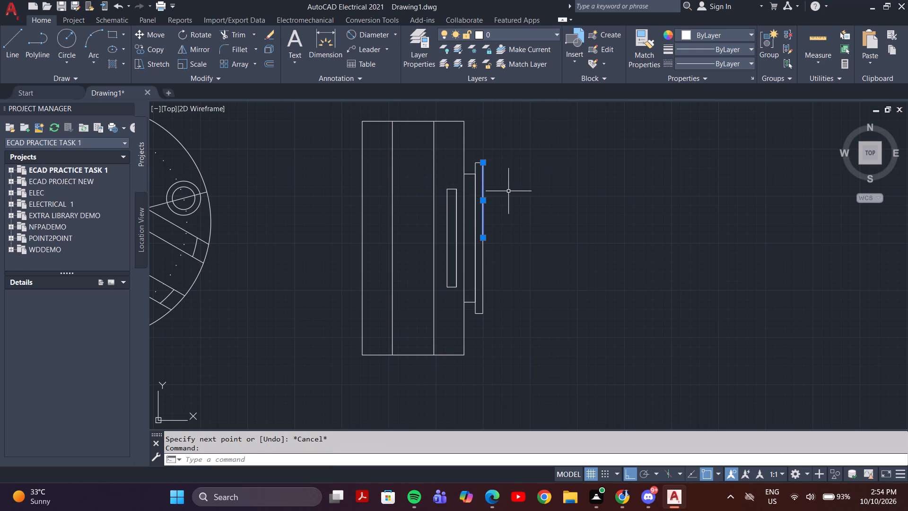
key("Delete")
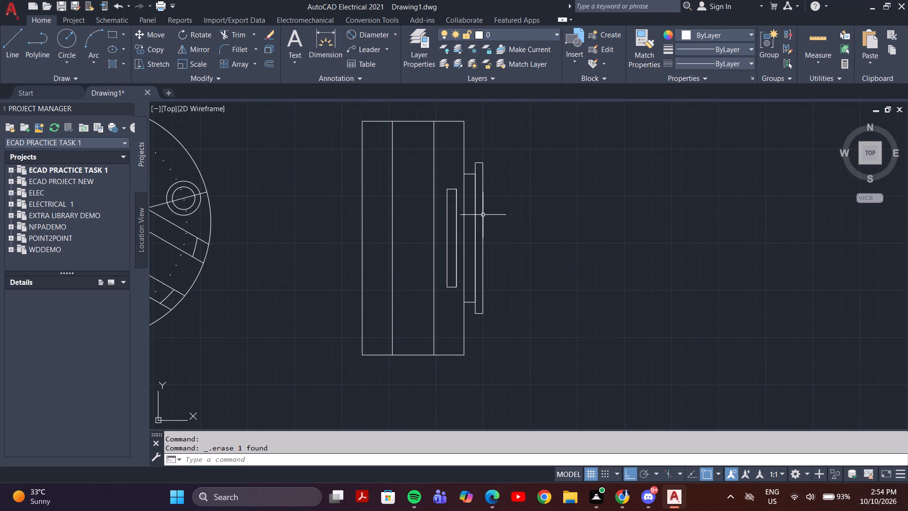
left_click(482, 215)
key("Delete")
Extend the remaining lower half of the flange's outermost edge up to the flange's top line.
key("e")
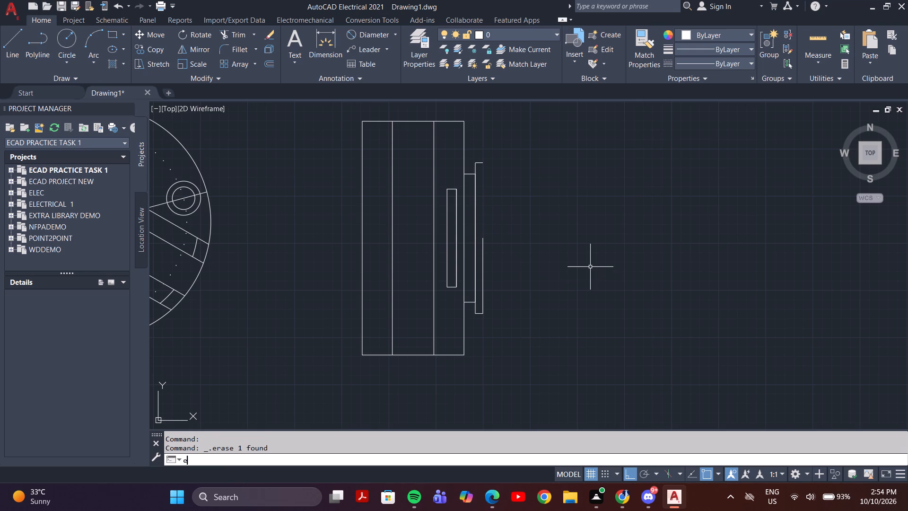
key("x")
key("Return")
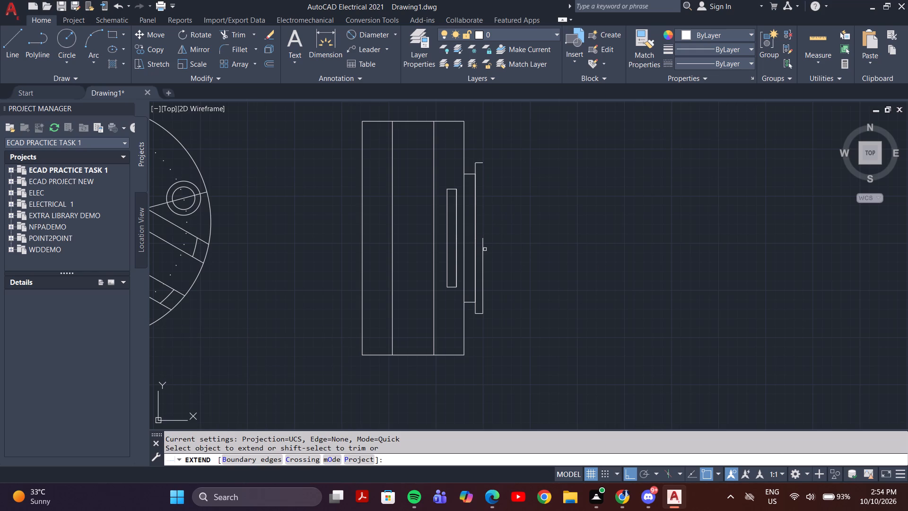
left_click(484, 247)
key("Escape")
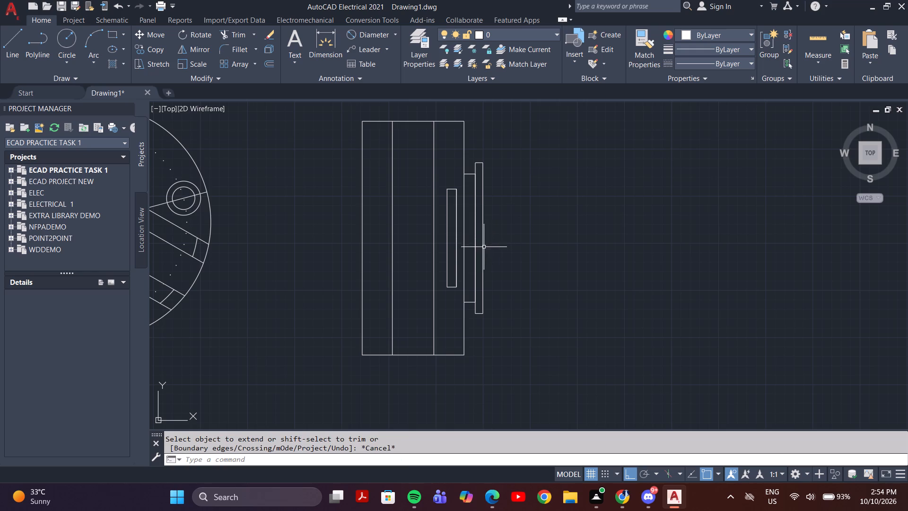
left_click(484, 247)
key("Escape")
Draw a line from the midpoint of the flange's outermost edge 10 upward, continuing horizontally inward to the body's nearest full-height inner vertical line.
key("l")
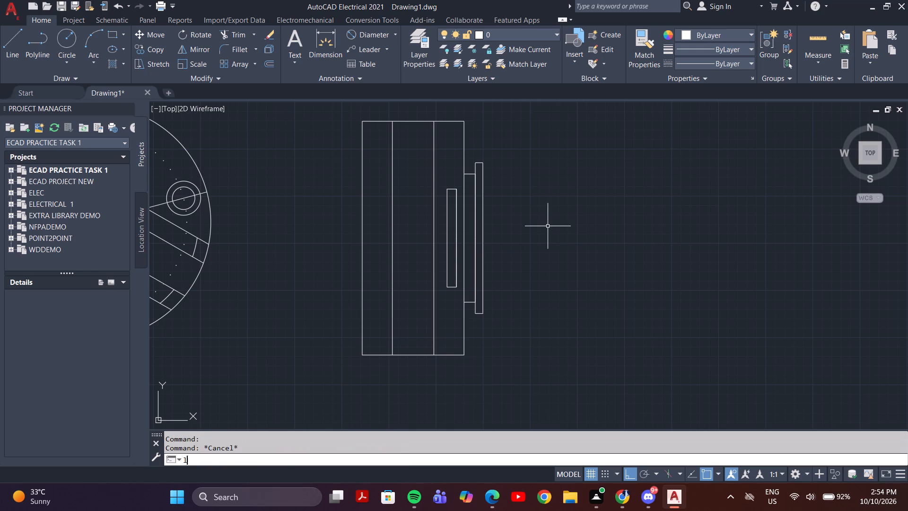
key("Return")
left_click(480, 237)
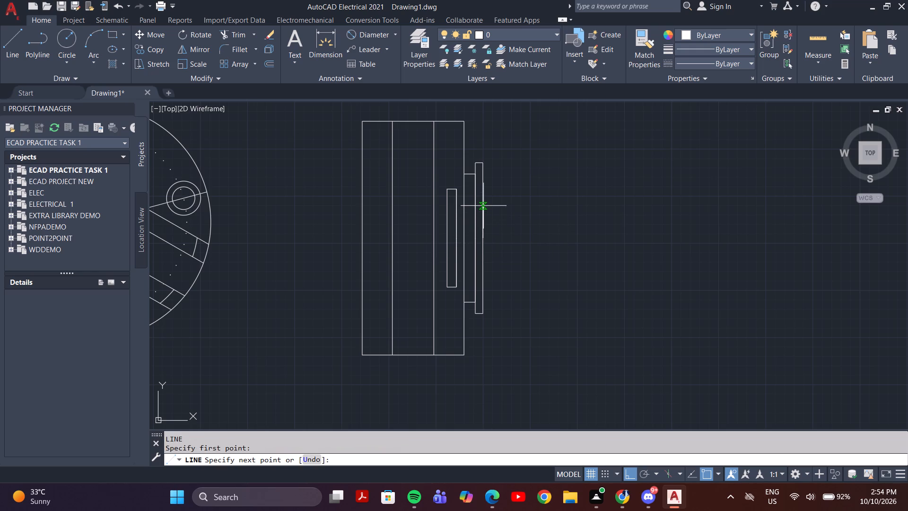
type("20")
key("BackSpace")
key("BackSpace")
key("BackSpace")
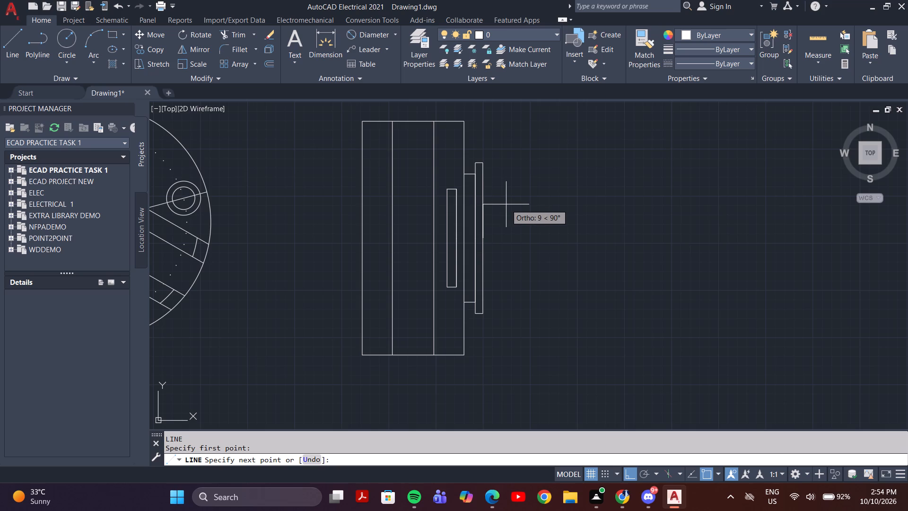
key("BackSpace")
type("10")
key("Return")
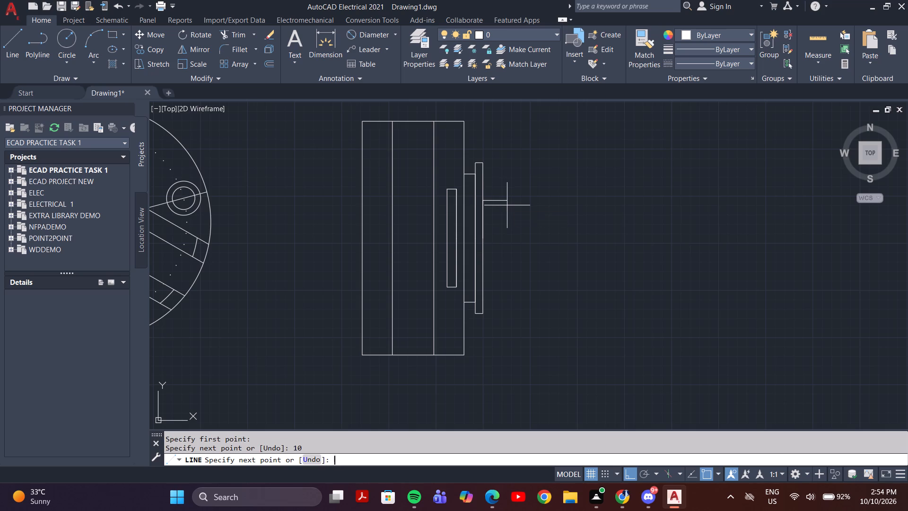
left_click(432, 201)
key("Escape")
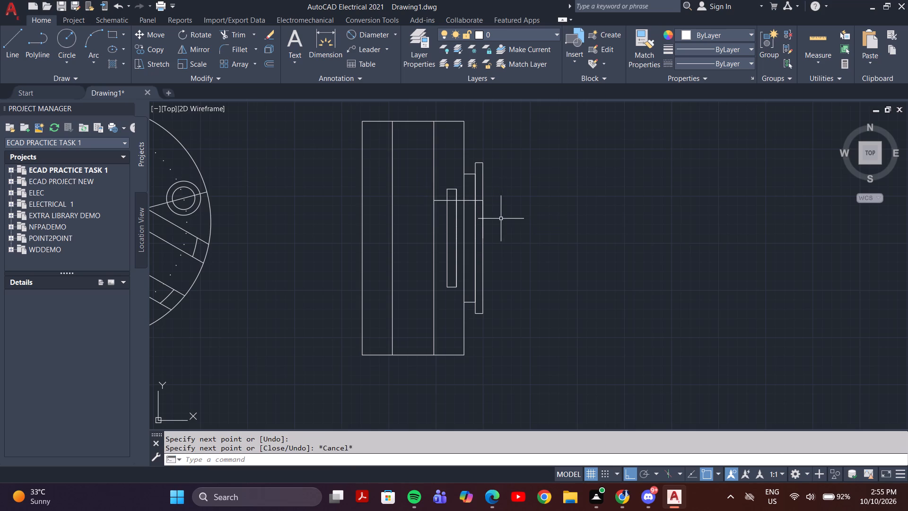
Draw a line from the same edge's midpoint 10 downward, continuing horizontally inward to the same full-height inner vertical line.
key("l")
key("Return")
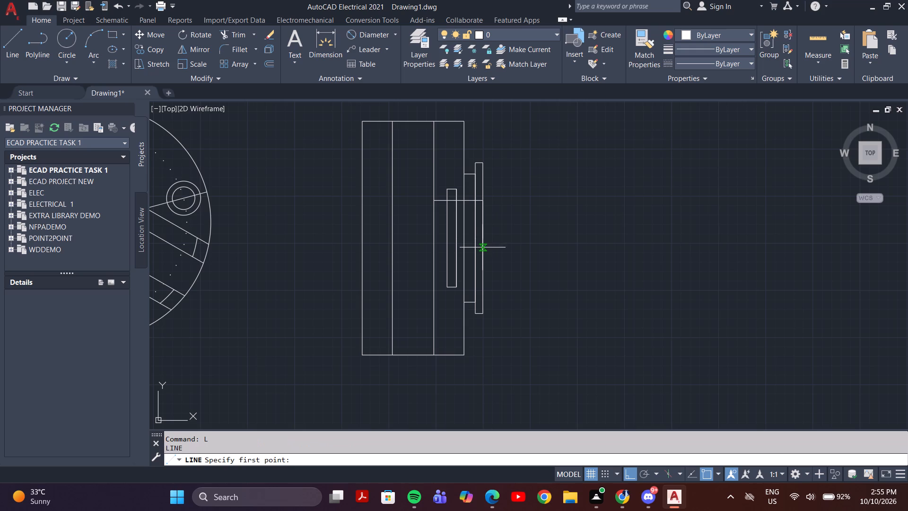
left_click(482, 238)
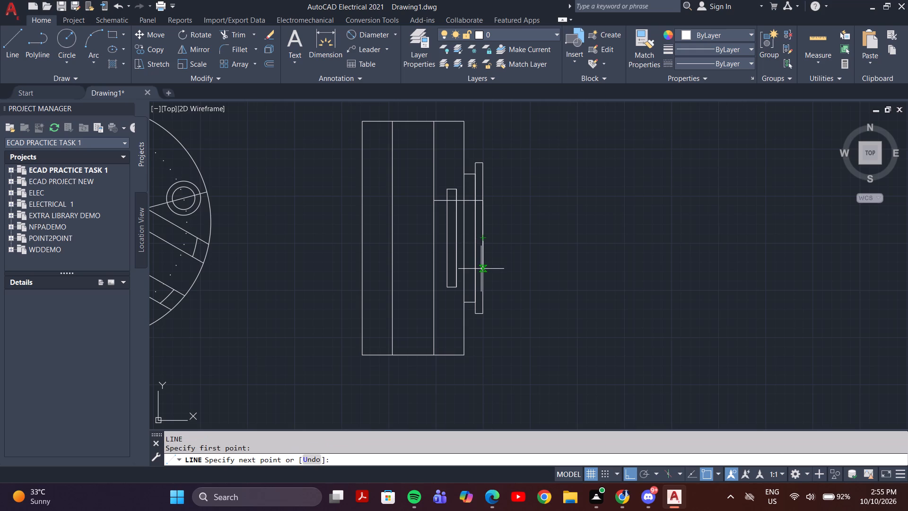
key("1")
key("0")
key("Return")
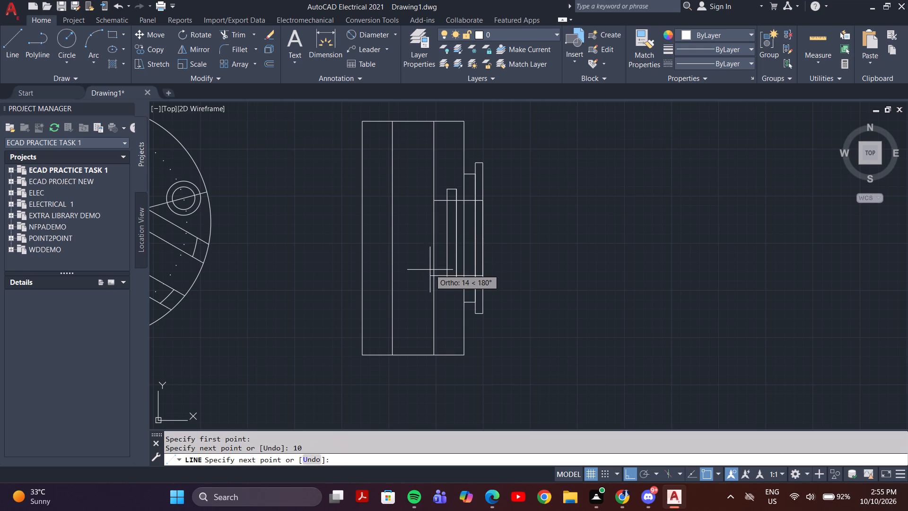
left_click(435, 277)
key("Escape")
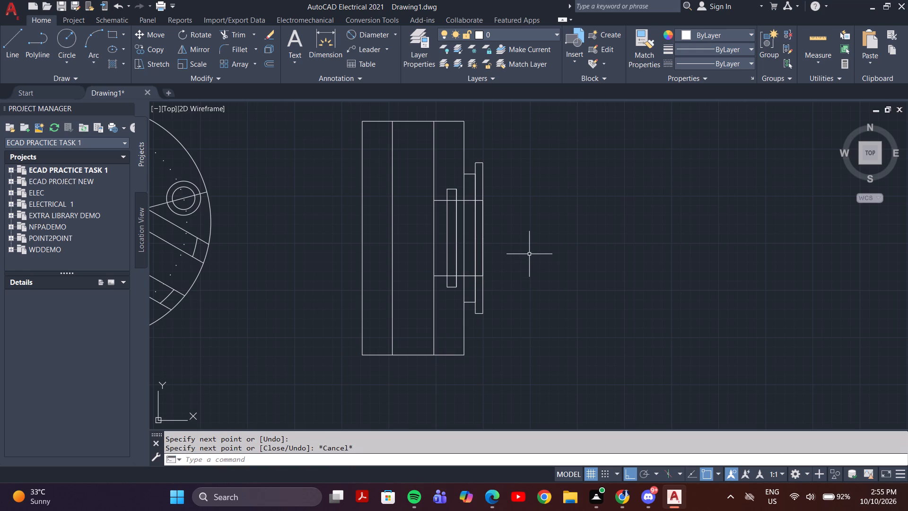
Trim the portions of the two new horizontal lines that cross the narrow inner rectangle.
key("t")
key("r")
key("Return")
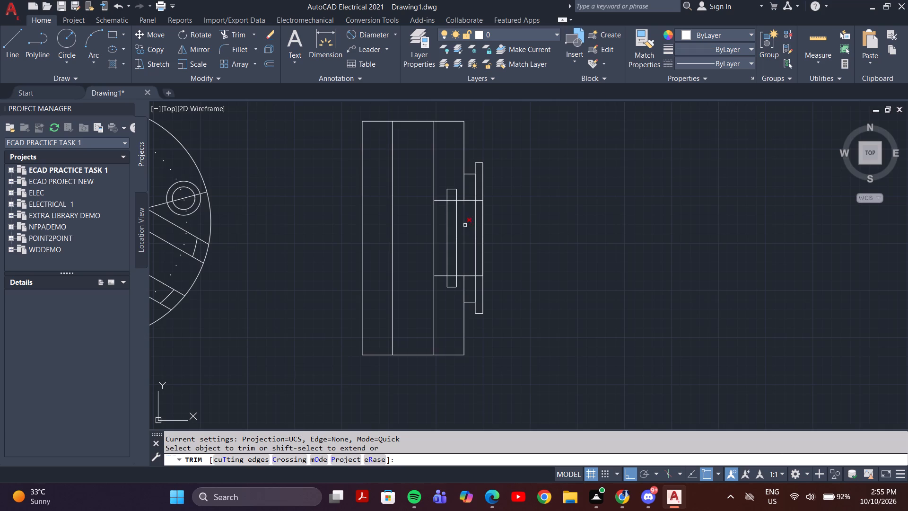
scroll(462, 198, "up", 3)
left_click(422, 203)
left_click(415, 229)
scroll(416, 242, "down", 3)
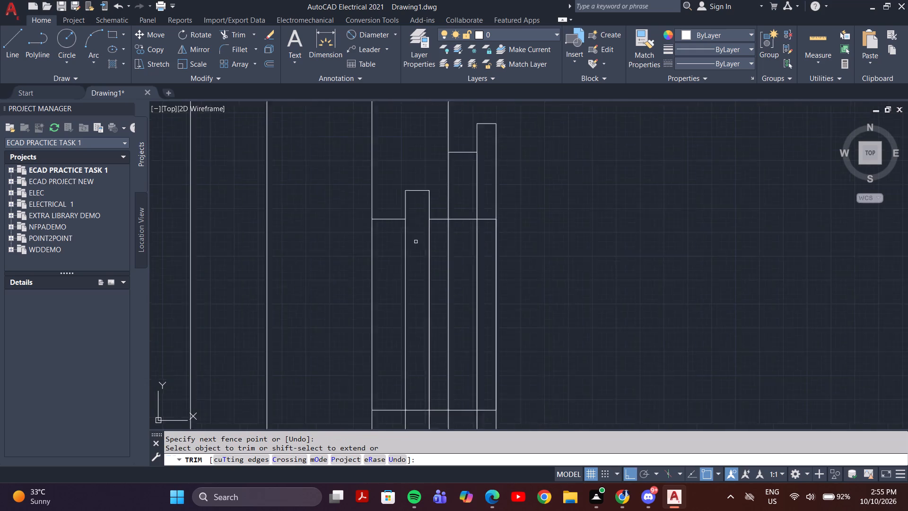
scroll(415, 315, "up", 2)
left_click_drag(417, 312, 418, 305)
left_click(418, 264)
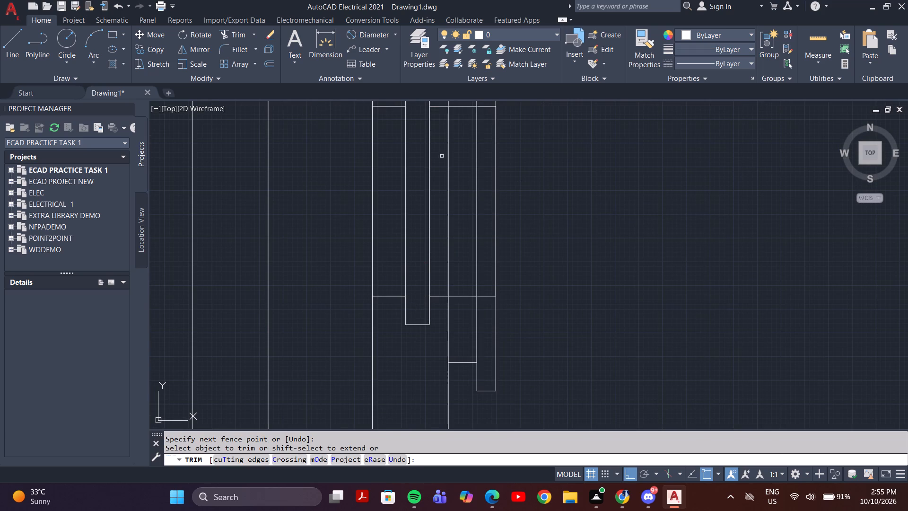
scroll(440, 157, "down", 1)
middle_click_drag(438, 176, 421, 222)
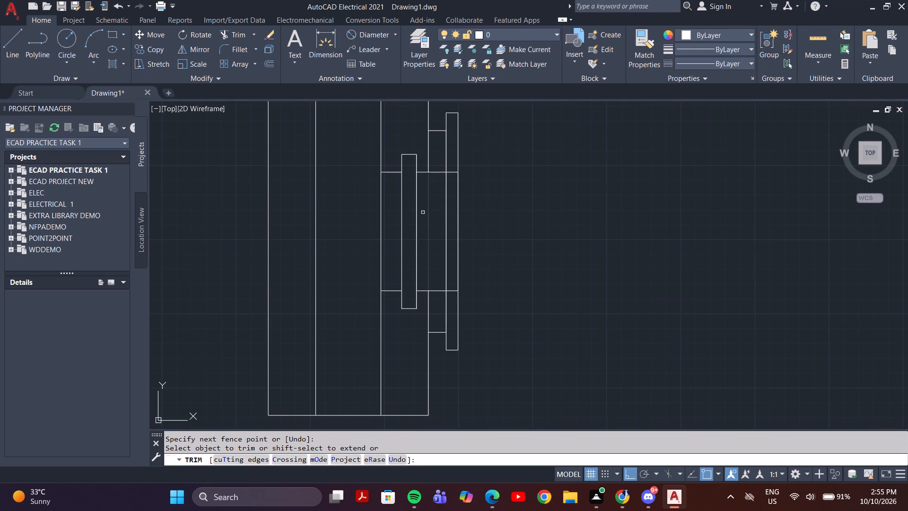
key("Escape")
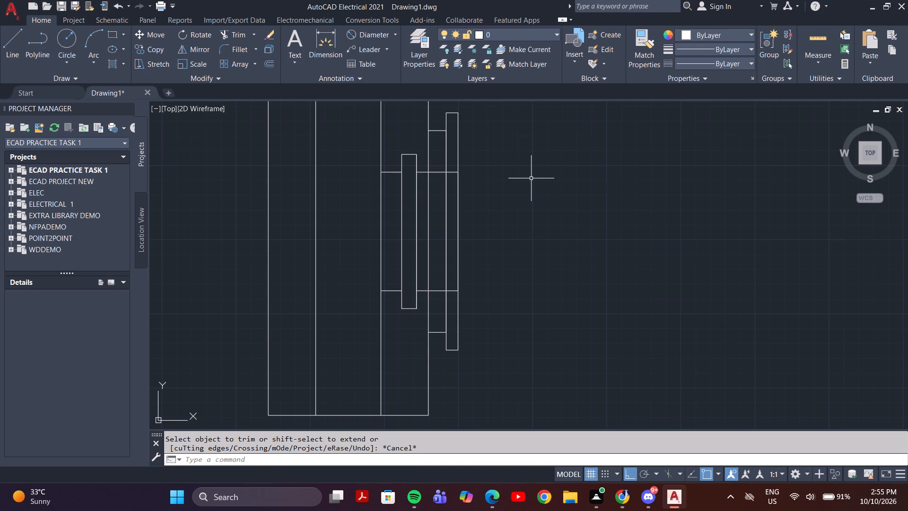
Trim the body's right edge and the flange's inner vertical line between the upper and lower neck lines.
type("tr")
key("Return")
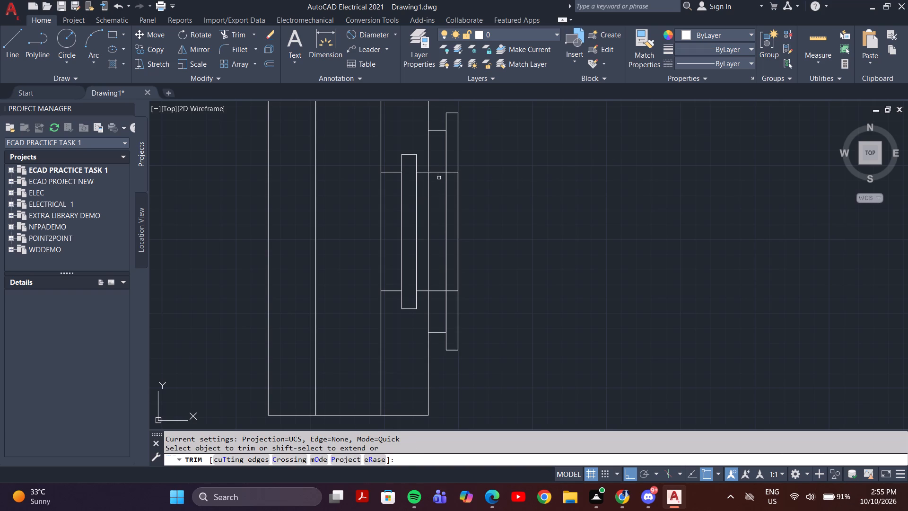
left_click(429, 204)
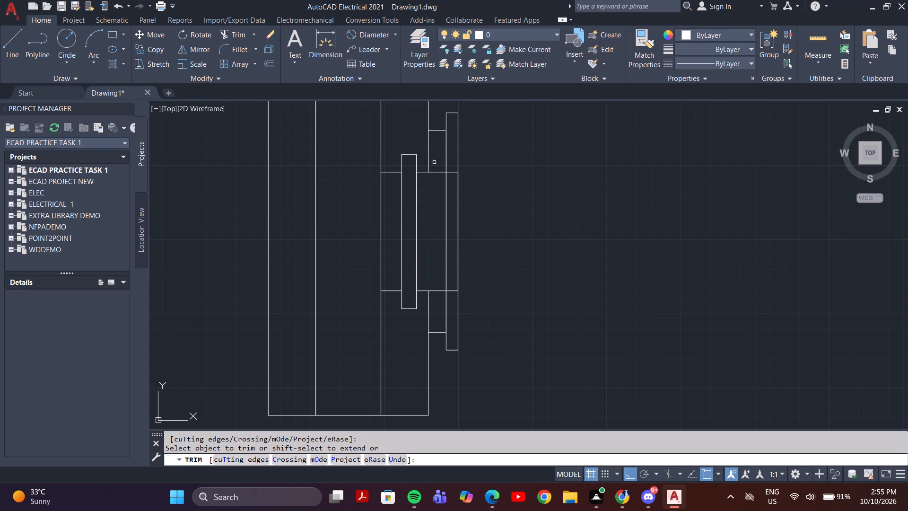
left_click(429, 155)
left_click(445, 157)
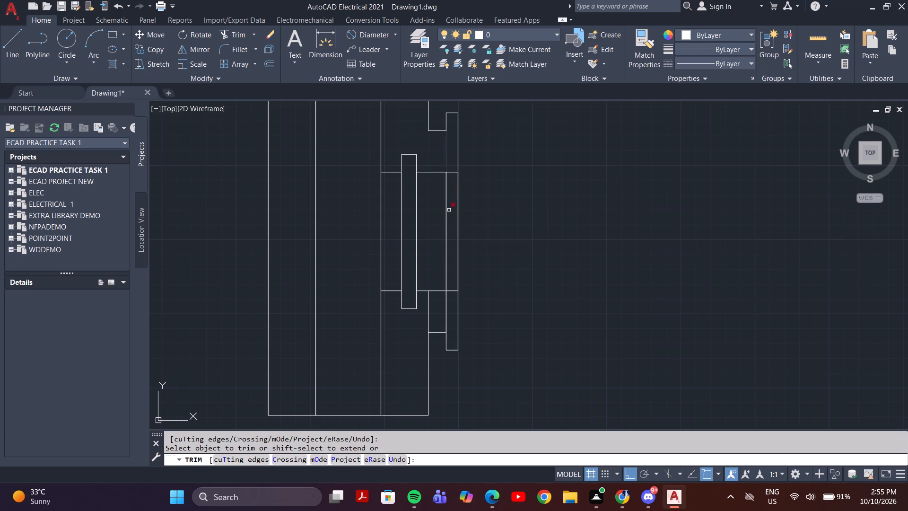
left_click(448, 228)
left_click(439, 234)
left_click(452, 151)
left_click(442, 153)
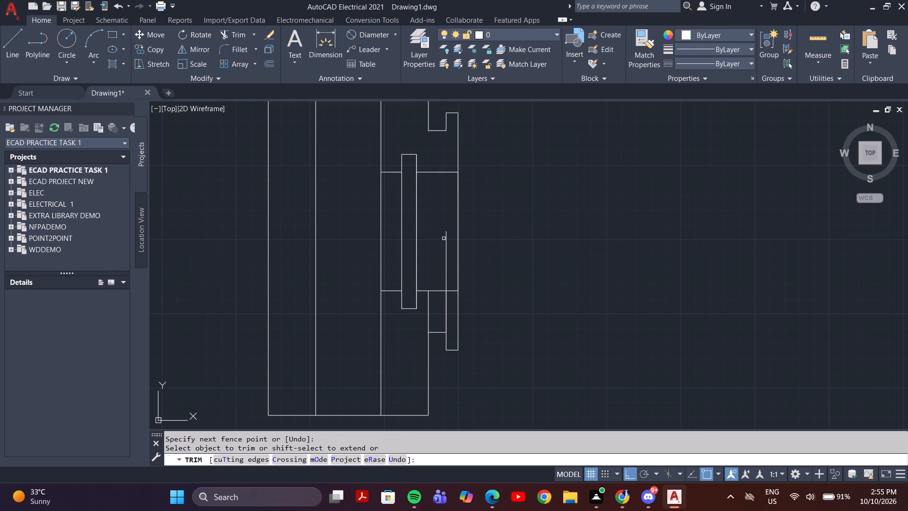
left_click(449, 310)
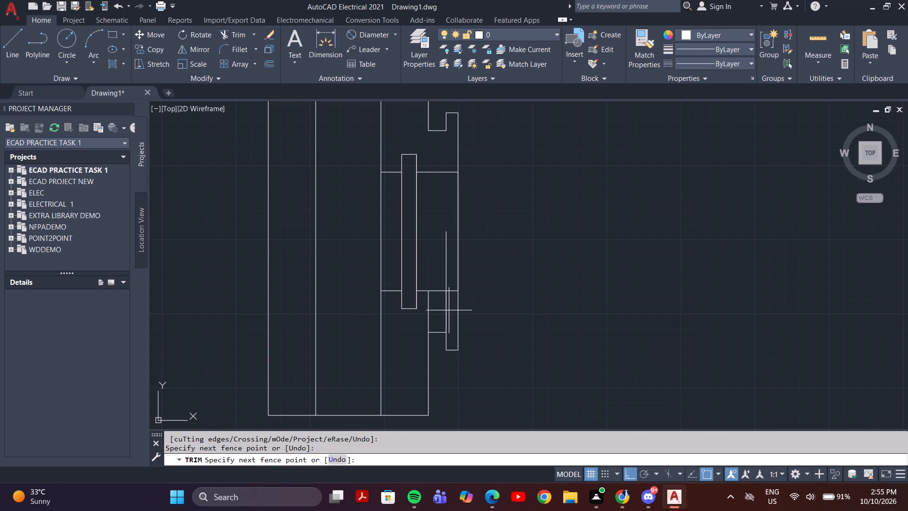
left_click(424, 318)
left_click(454, 263)
left_click(436, 265)
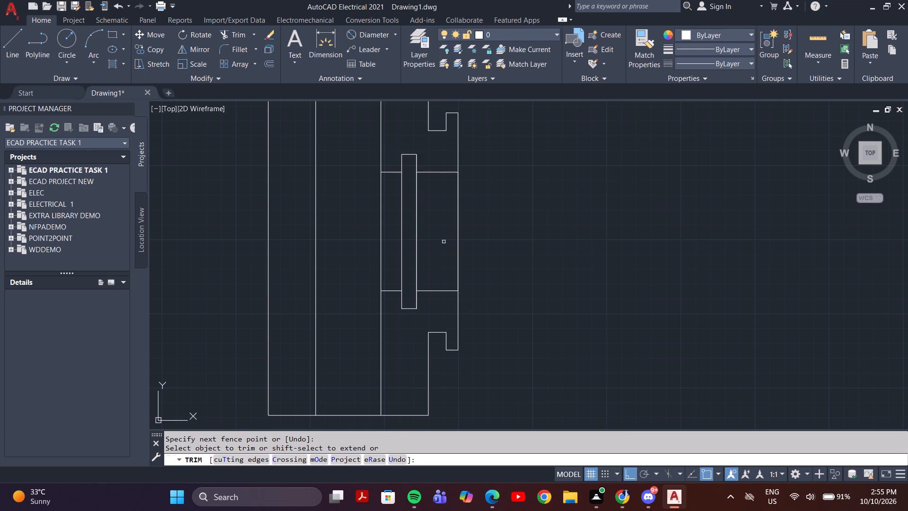
scroll(437, 233, "down", 1)
middle_click_drag(437, 234, 469, 280)
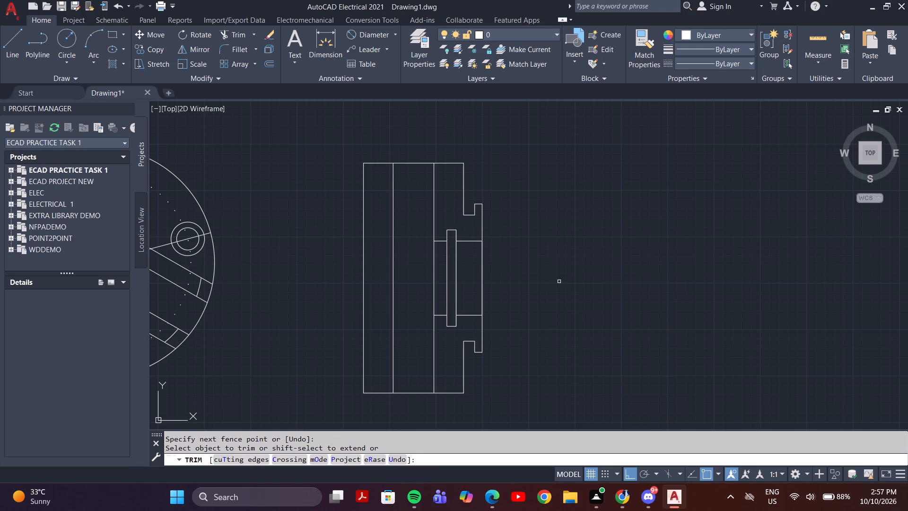
key("Escape")
Start drawing a new line with the Line command.
key("l")
key("Return")
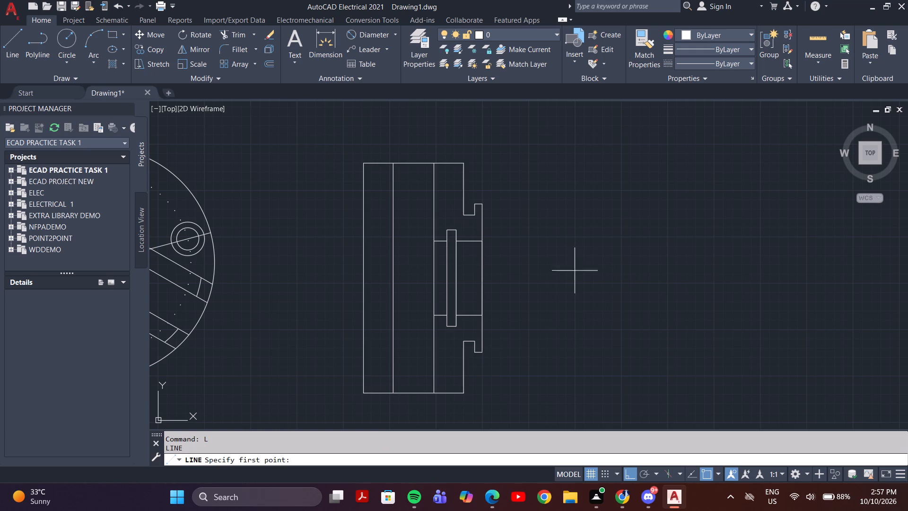
scroll(405, 236, "up", 1)
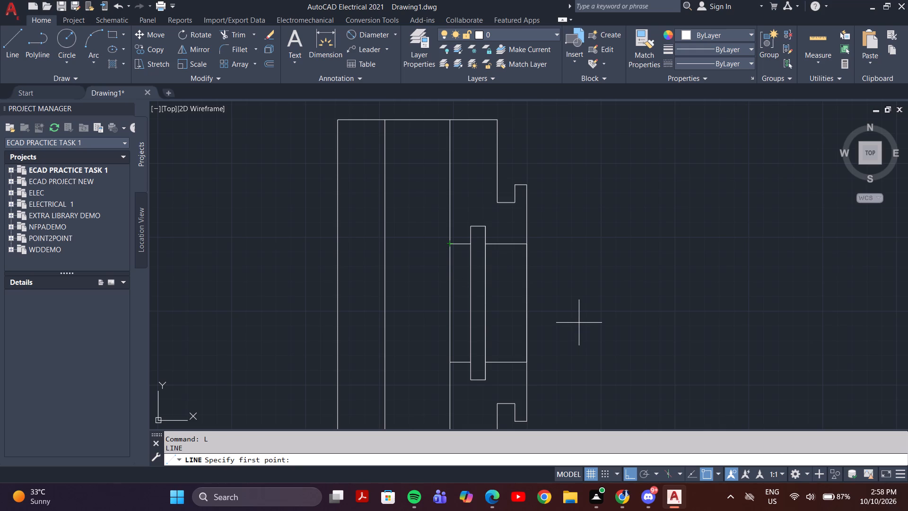
middle_click_drag(666, 215, 724, 214)
scroll(622, 230, "down", 2)
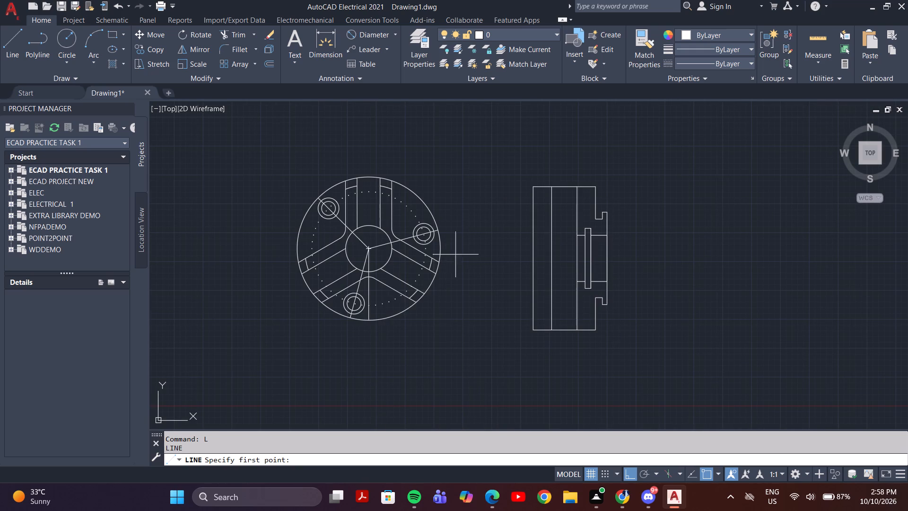
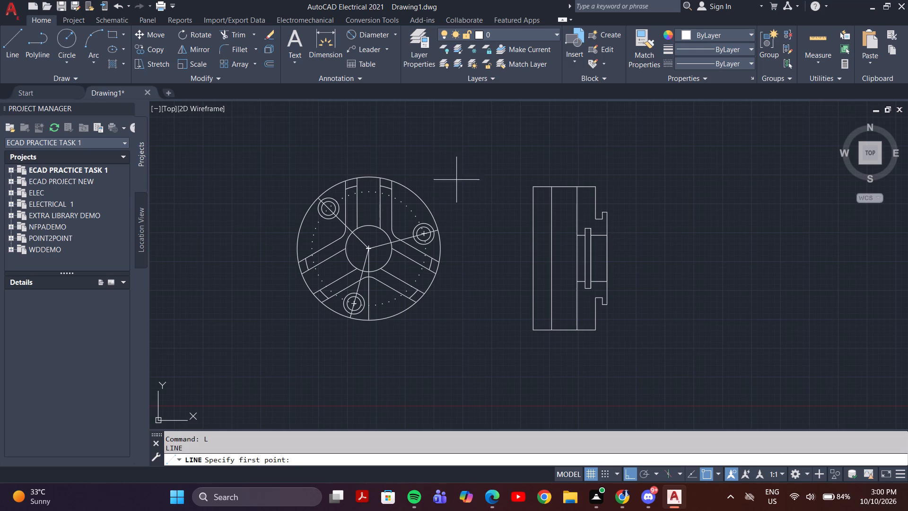
Draw a horizontal line from the inner end of the lower bore line across the side view to the body's left edge.
left_click(6, 35)
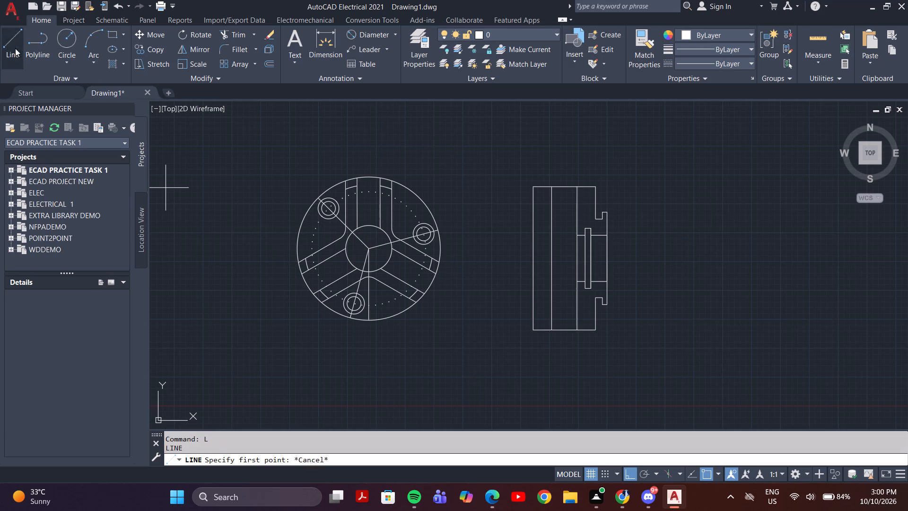
middle_click_drag(527, 302, 488, 370)
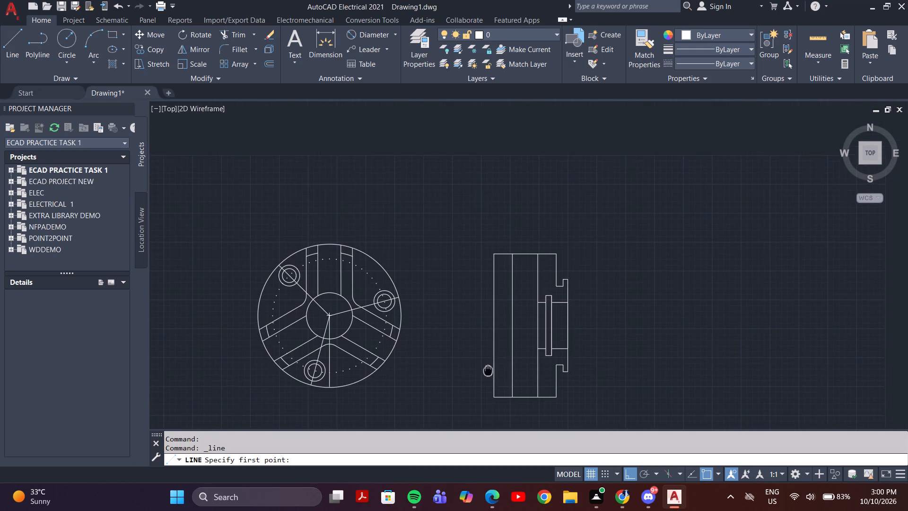
scroll(549, 344, "up", 2)
left_click_drag(518, 355, 512, 354)
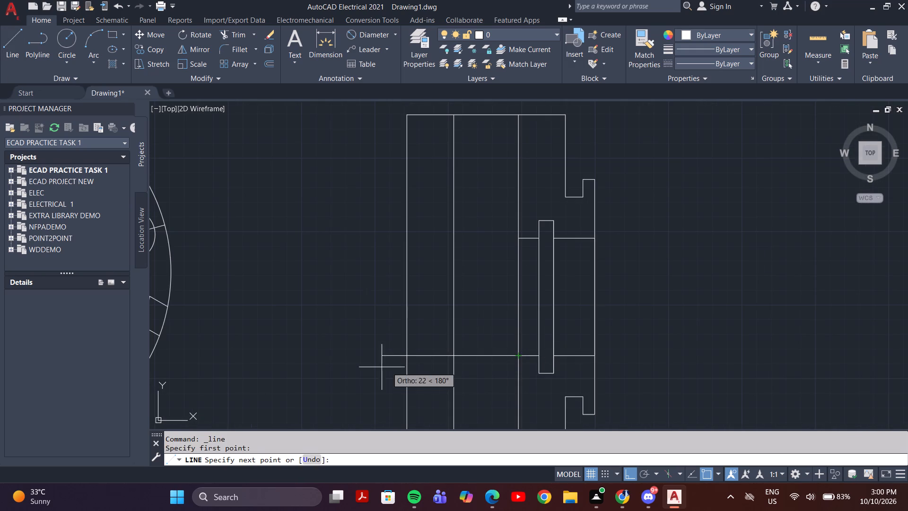
left_click(409, 355)
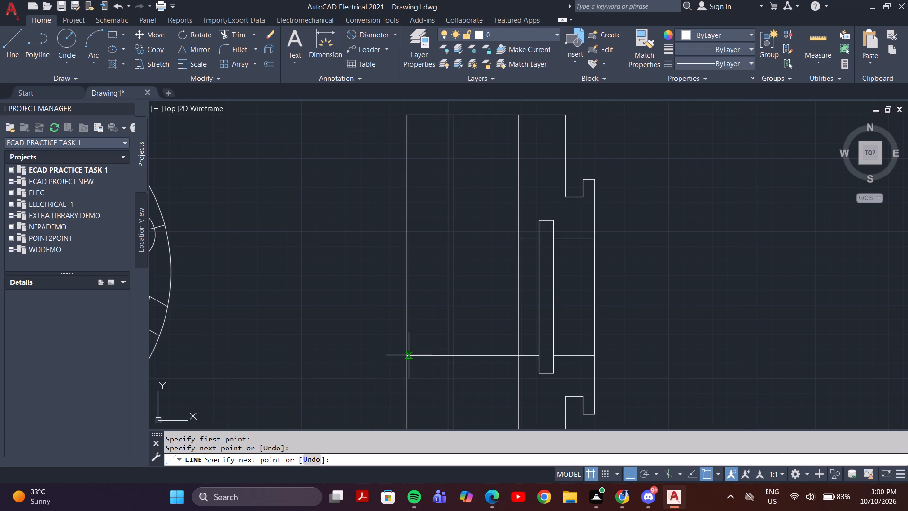
key("Escape")
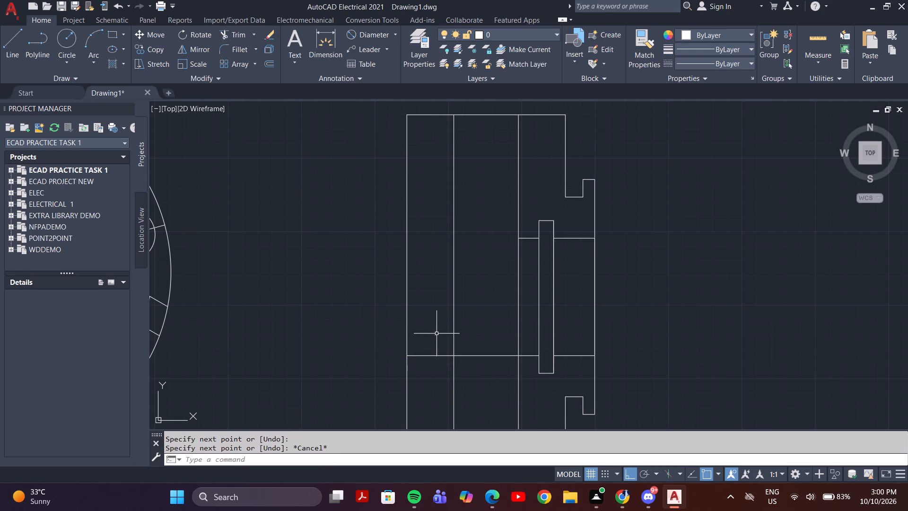
Trim the body's left inner vertical line below the new horizontal line.
middle_click_drag(436, 335, 434, 262)
scroll(444, 269, "down", 1)
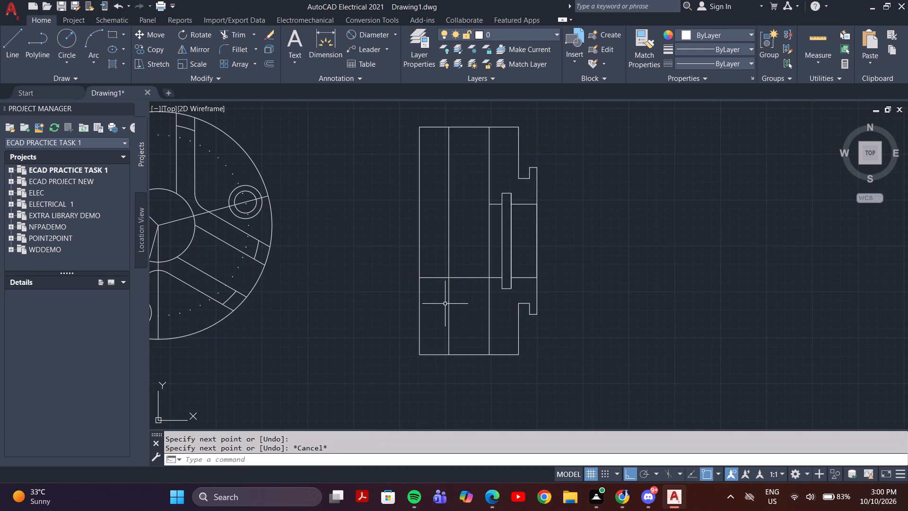
type("tr")
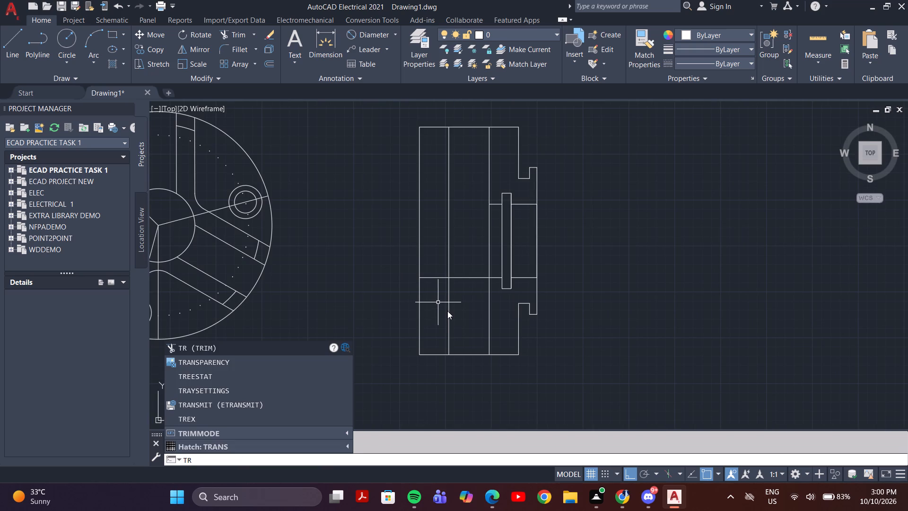
key("Return")
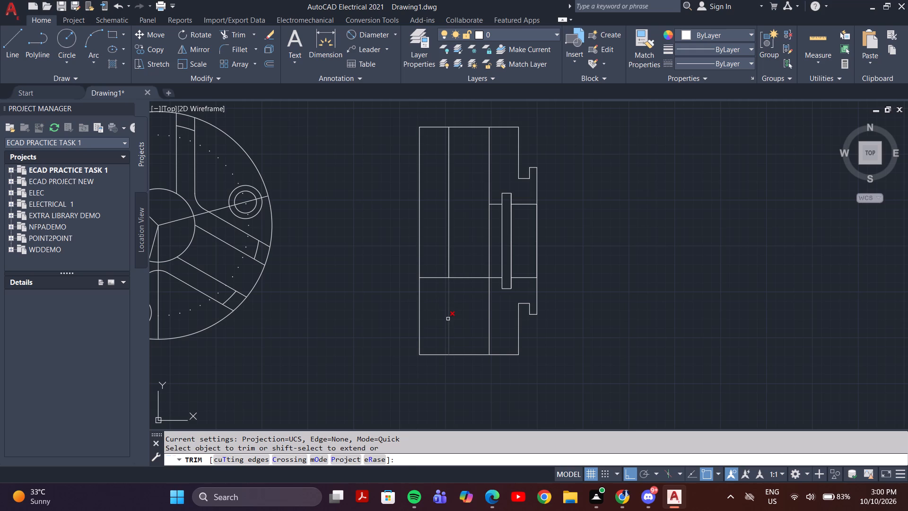
left_click(448, 319)
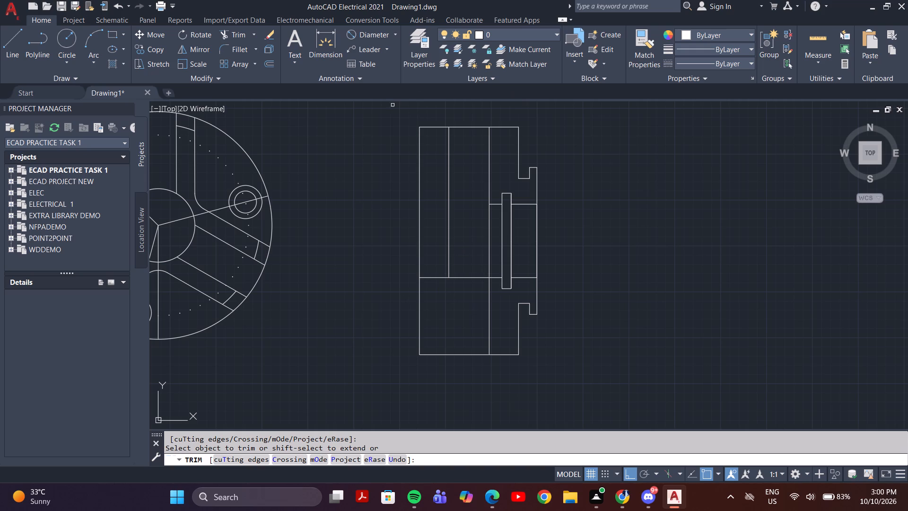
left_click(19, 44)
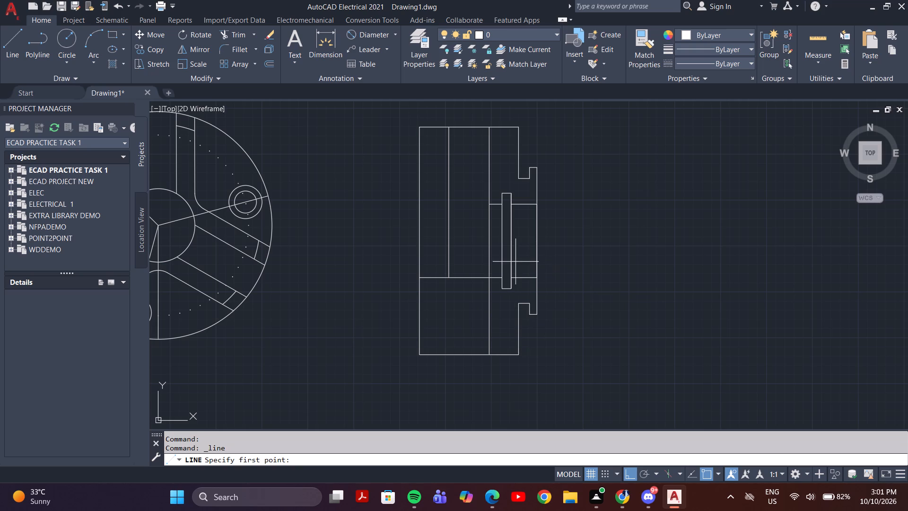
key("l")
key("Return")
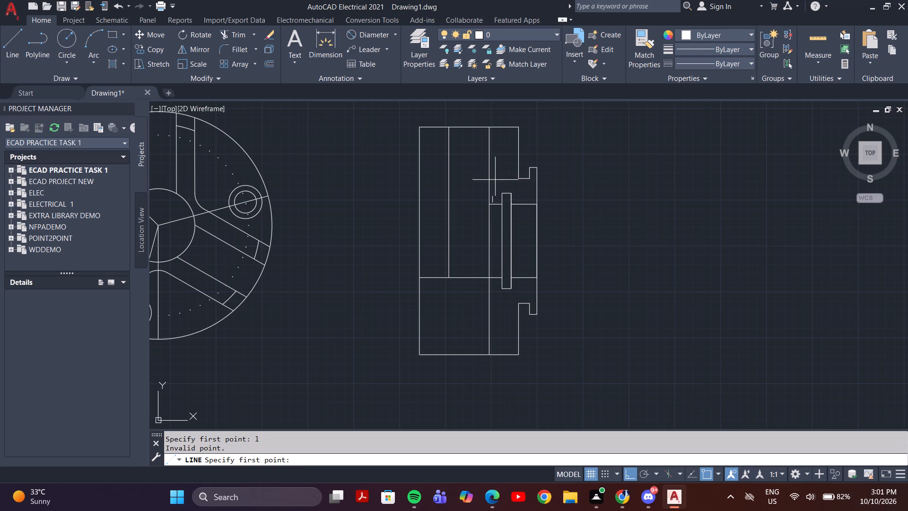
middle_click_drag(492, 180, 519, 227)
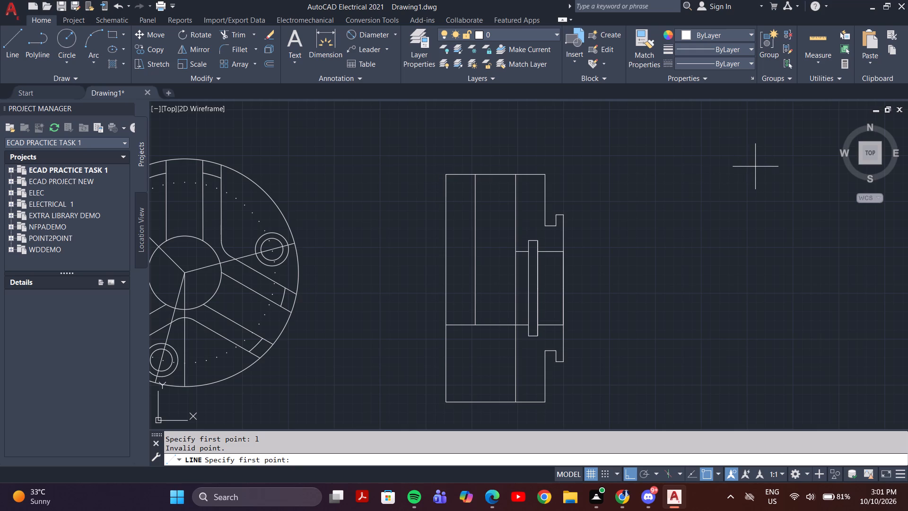
Draw a circle of diameter 6 centred on the body's left inner vertical line, near the top edge.
left_click(68, 38)
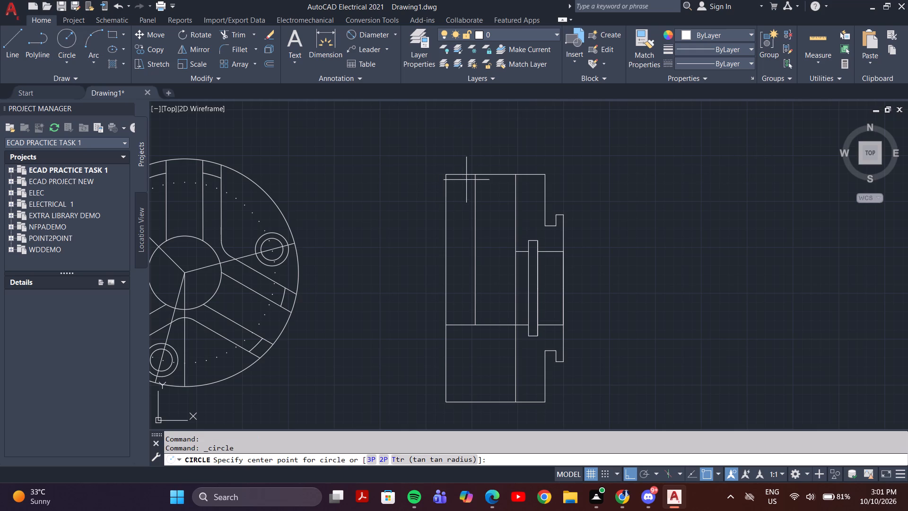
scroll(475, 185, "up", 4)
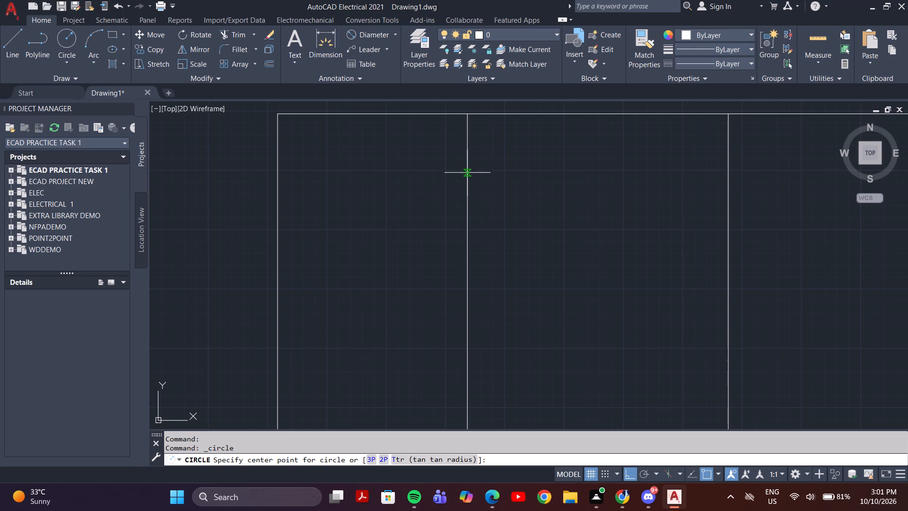
left_click(467, 230)
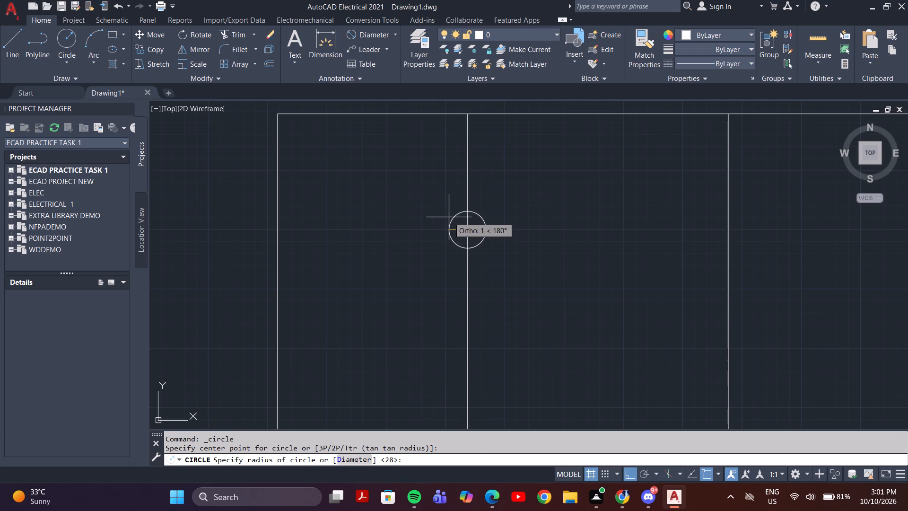
key("d")
key("Return")
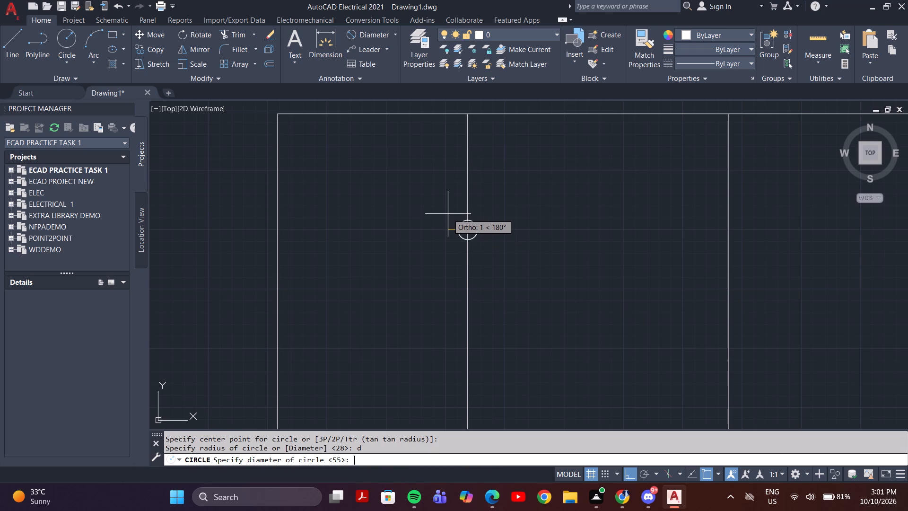
key("6")
key("Return")
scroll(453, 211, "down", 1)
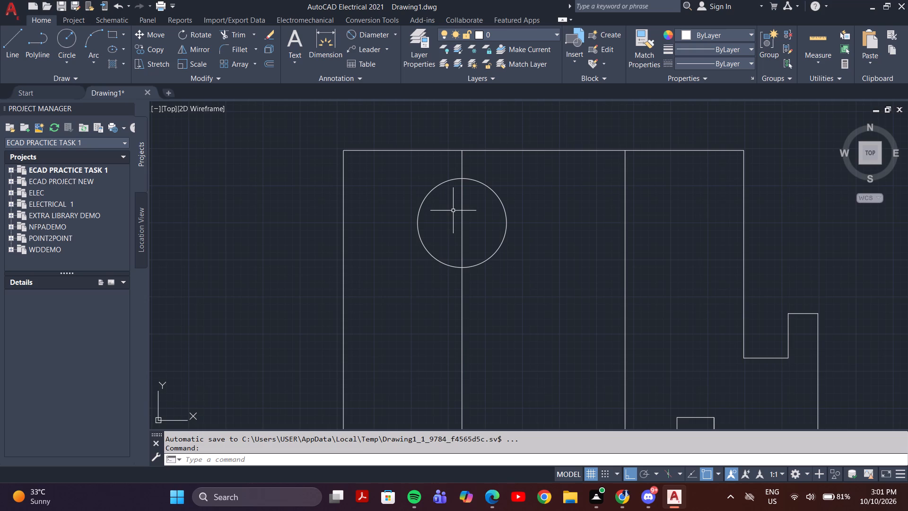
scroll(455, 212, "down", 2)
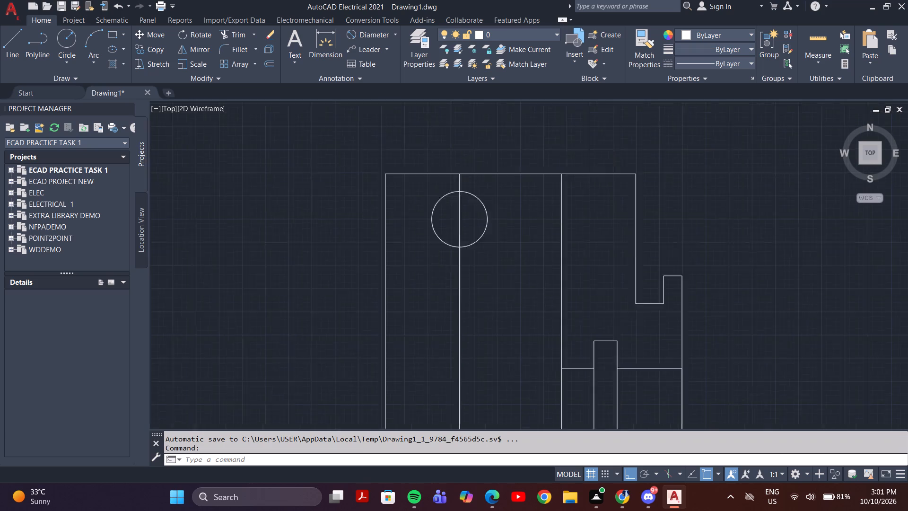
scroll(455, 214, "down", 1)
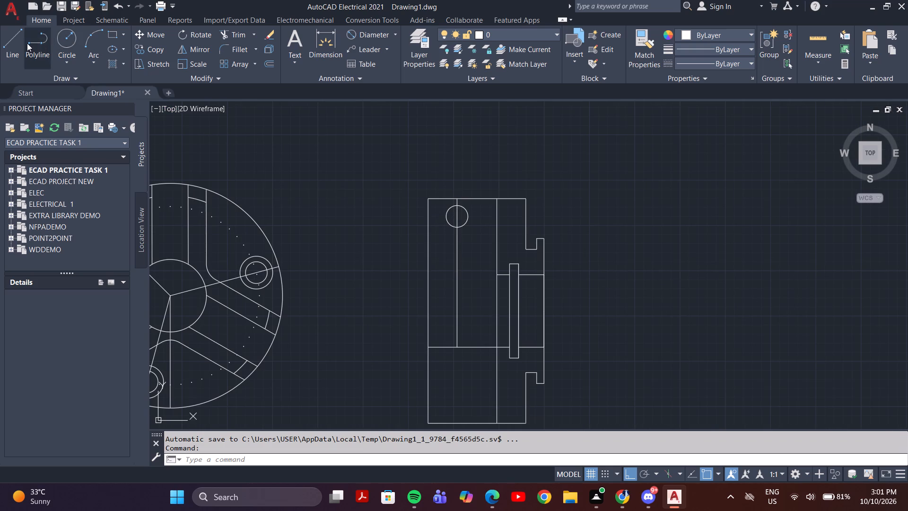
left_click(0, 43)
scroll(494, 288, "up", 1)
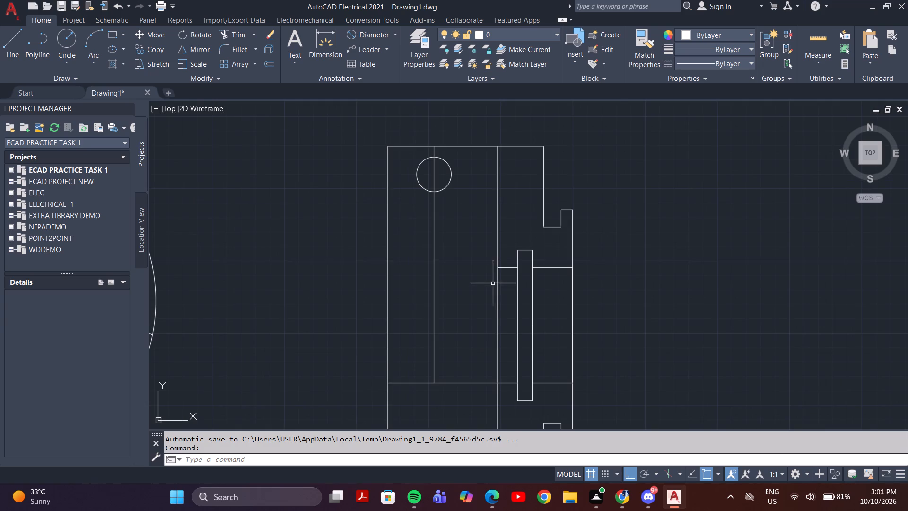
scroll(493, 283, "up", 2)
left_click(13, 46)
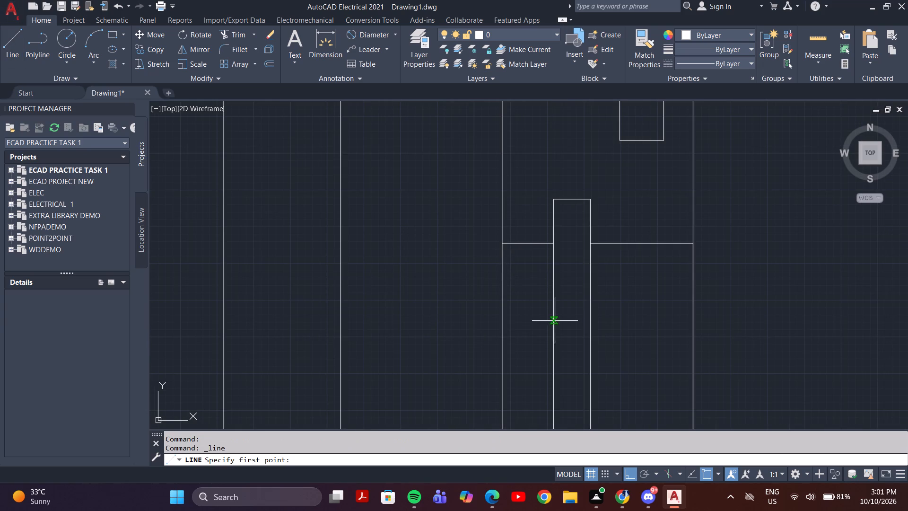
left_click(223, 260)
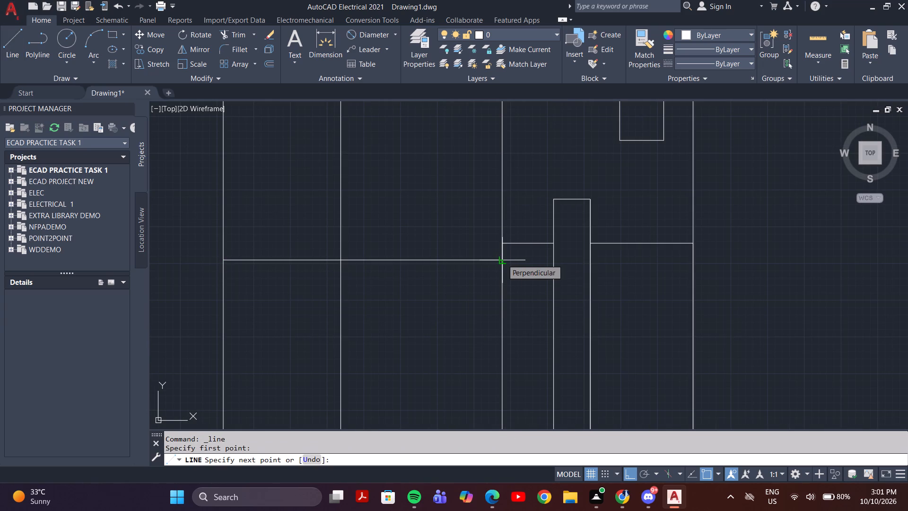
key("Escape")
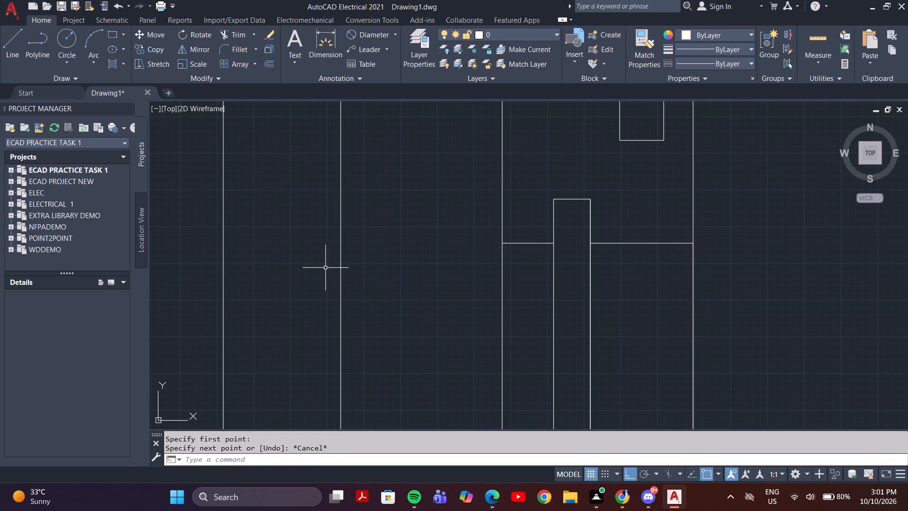
Draw a horizontal line from the right inner vertical line, just below the upper bore line, leftward past the body's left edge.
key("space")
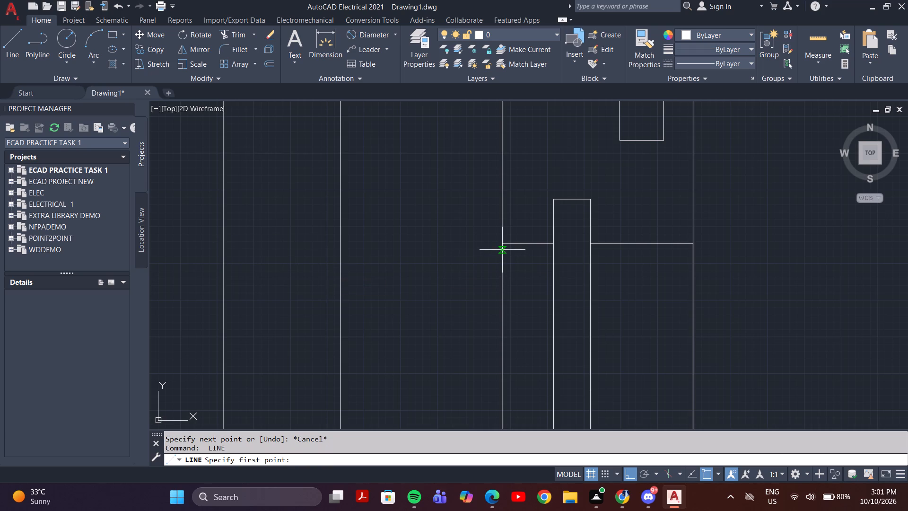
left_click(502, 250)
left_click(198, 247)
key("Escape")
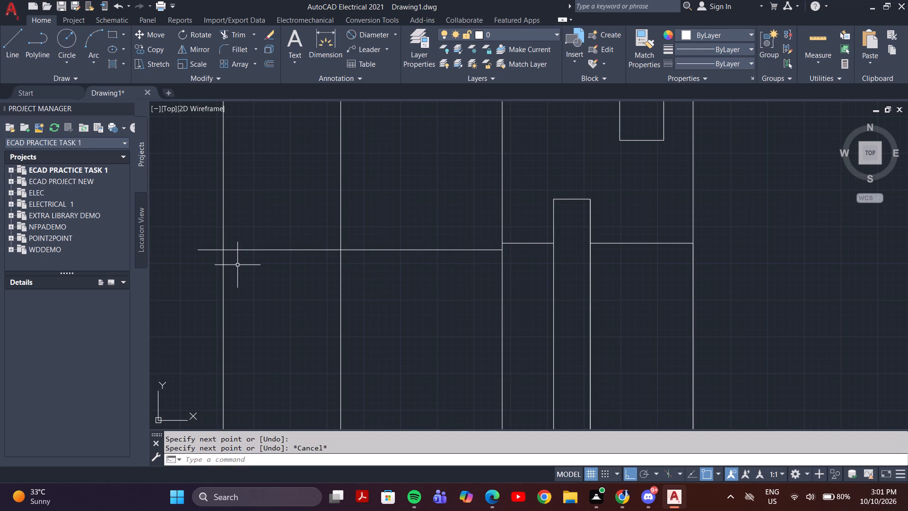
Trim the end of the new horizontal line that overhangs the body's left edge.
type("tr")
key("Return")
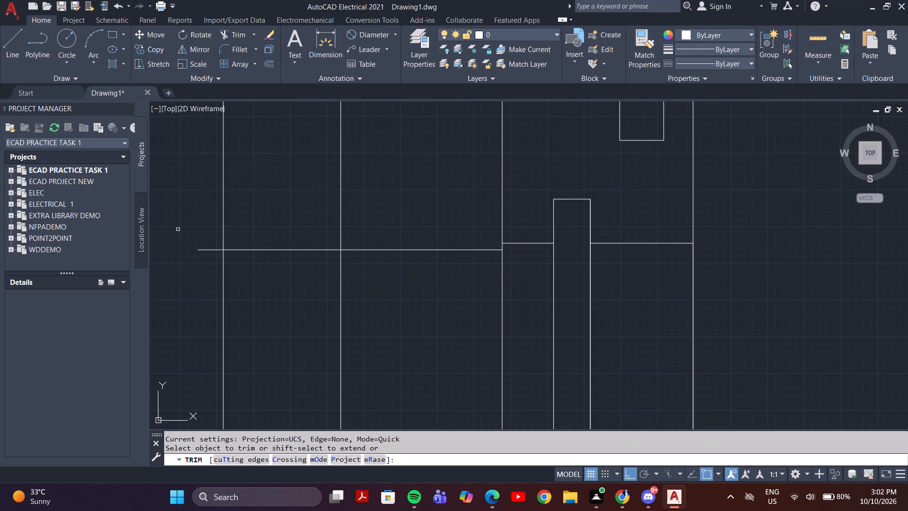
left_click(193, 232)
left_click(202, 264)
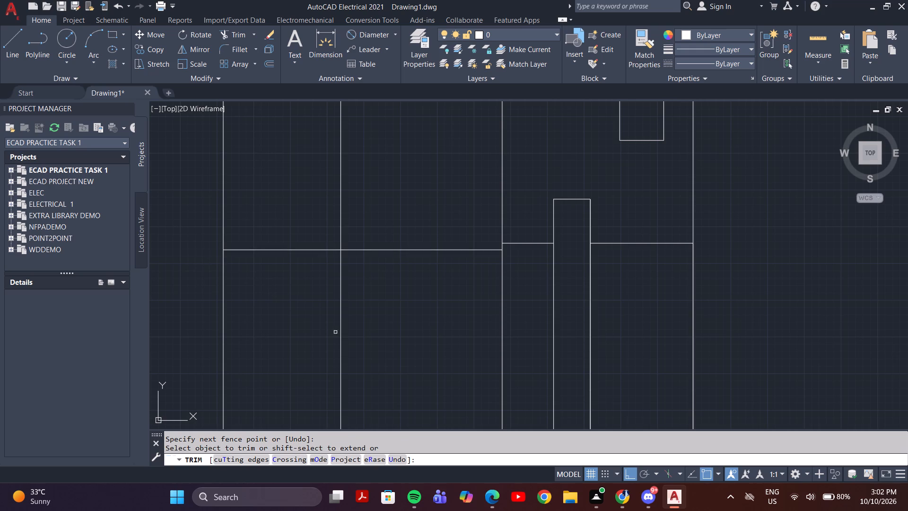
middle_click_drag(341, 344, 384, 236)
scroll(391, 232, "down", 2)
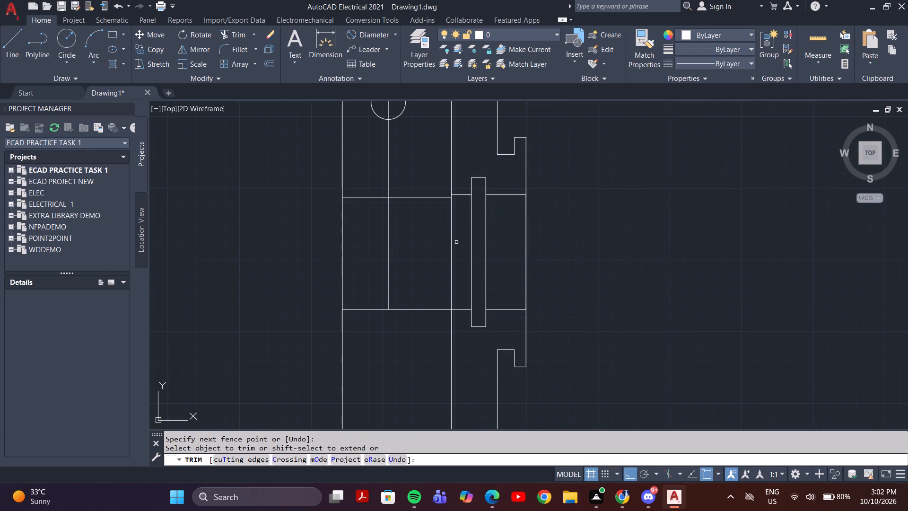
key("Escape")
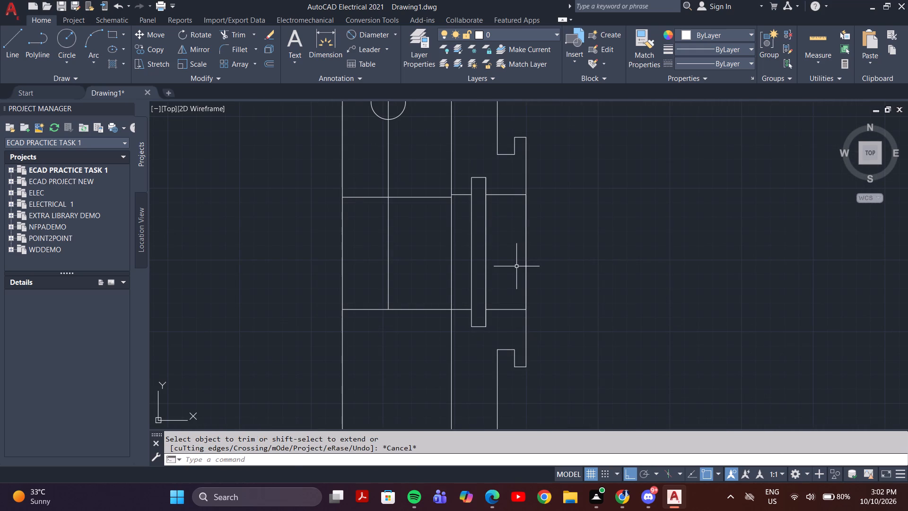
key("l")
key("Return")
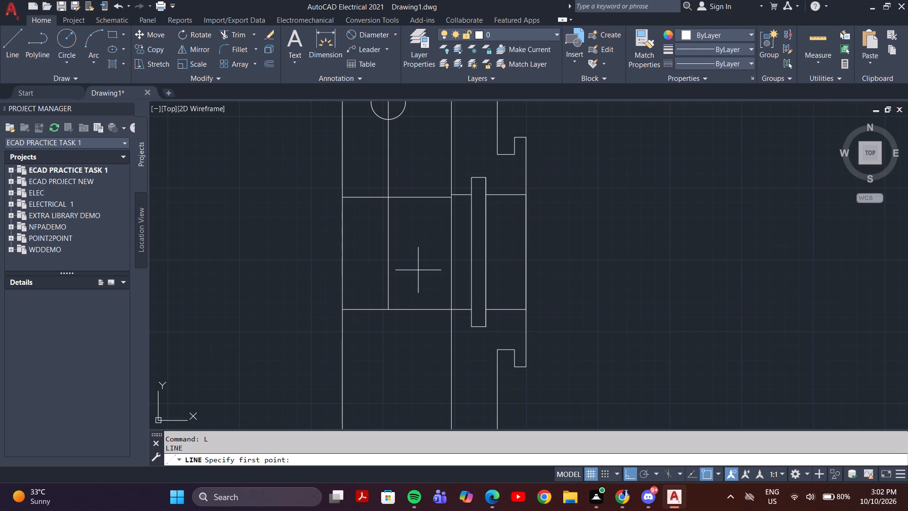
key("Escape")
Trim away the whole remaining left inner vertical line: between the two horizontal lines, below the circle, inside it and above it.
key("t")
key("r")
key("Return")
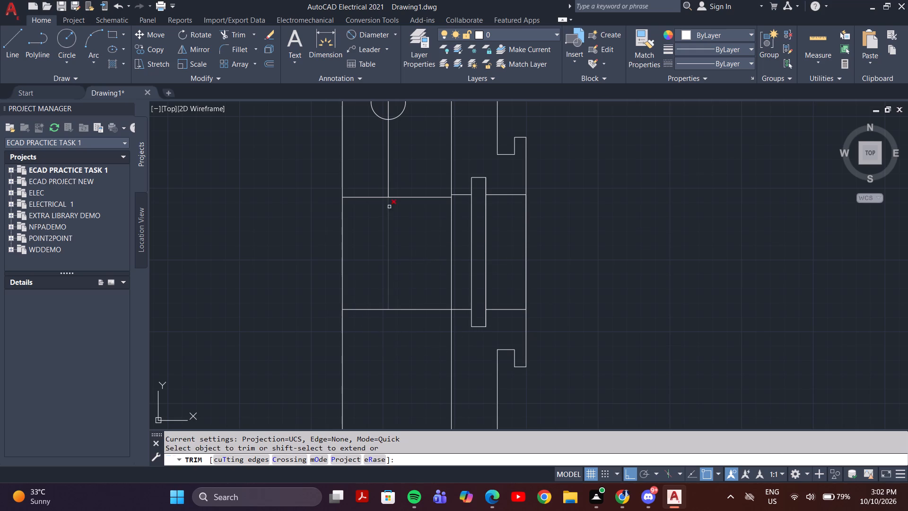
left_click(397, 231)
left_click(371, 232)
middle_click_drag(384, 240, 380, 296)
middle_click(380, 296)
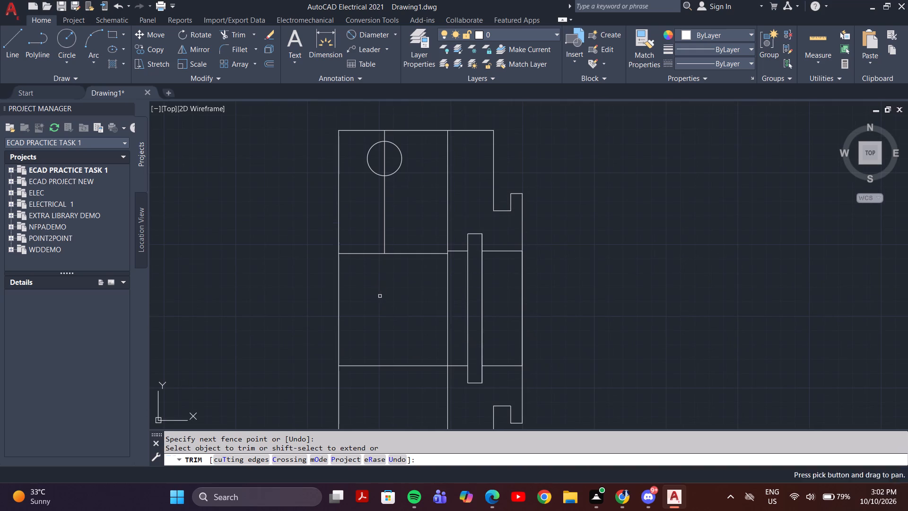
left_click(405, 213)
left_click(384, 213)
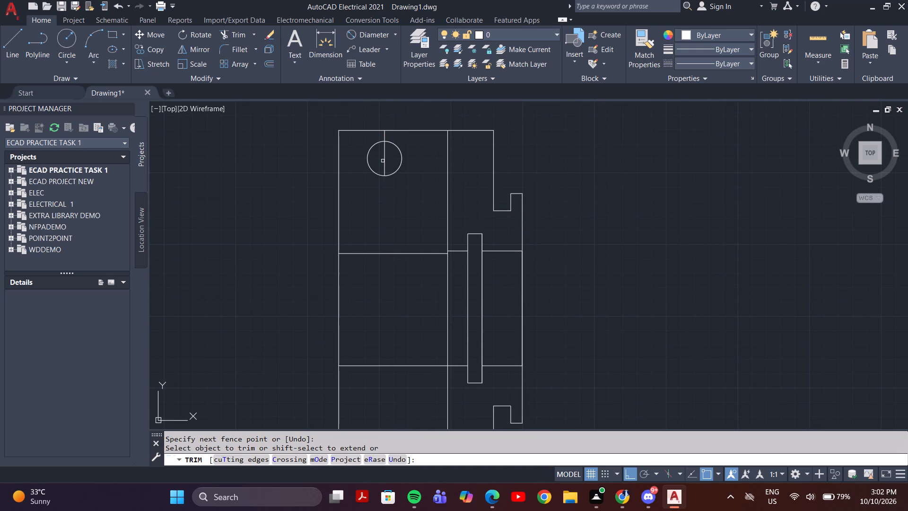
left_click(383, 161)
left_click(388, 163)
left_click(384, 137)
scroll(399, 203, "down", 2)
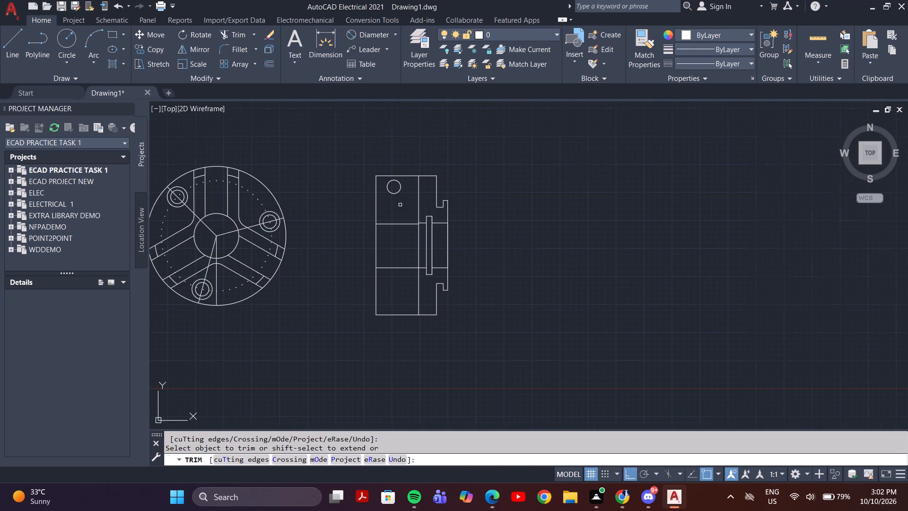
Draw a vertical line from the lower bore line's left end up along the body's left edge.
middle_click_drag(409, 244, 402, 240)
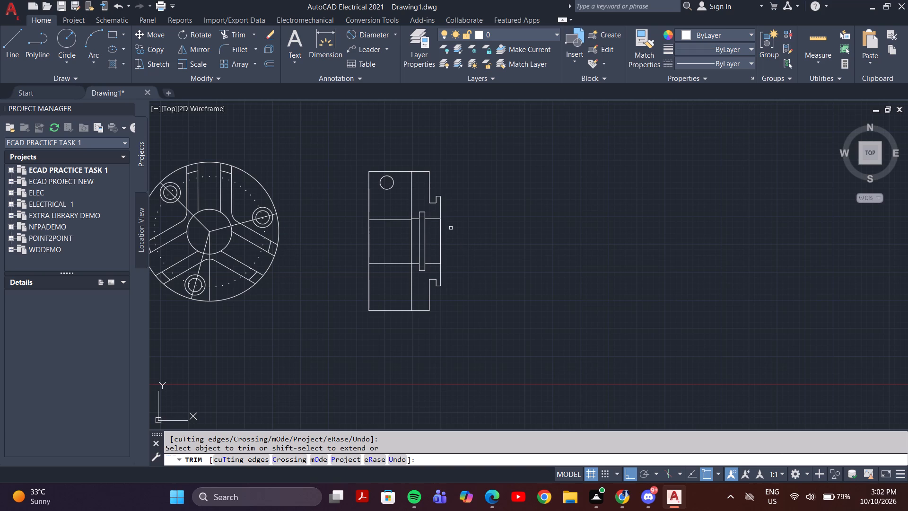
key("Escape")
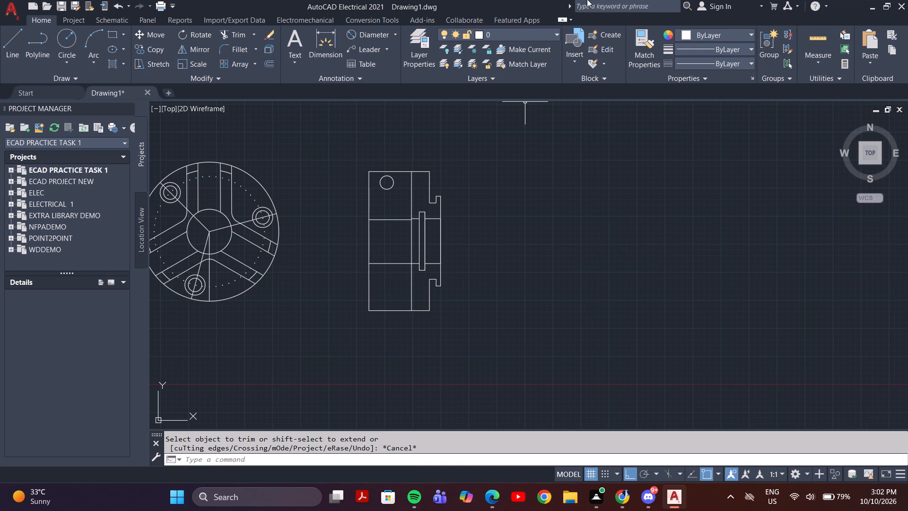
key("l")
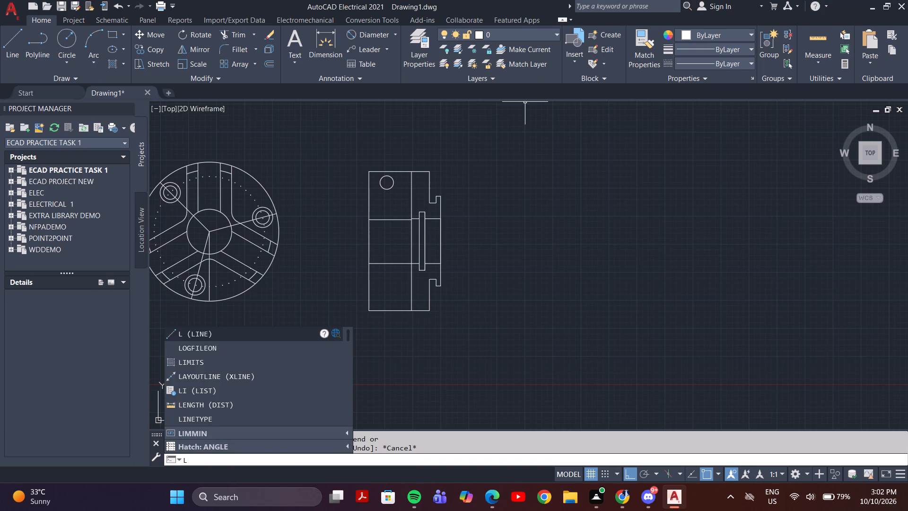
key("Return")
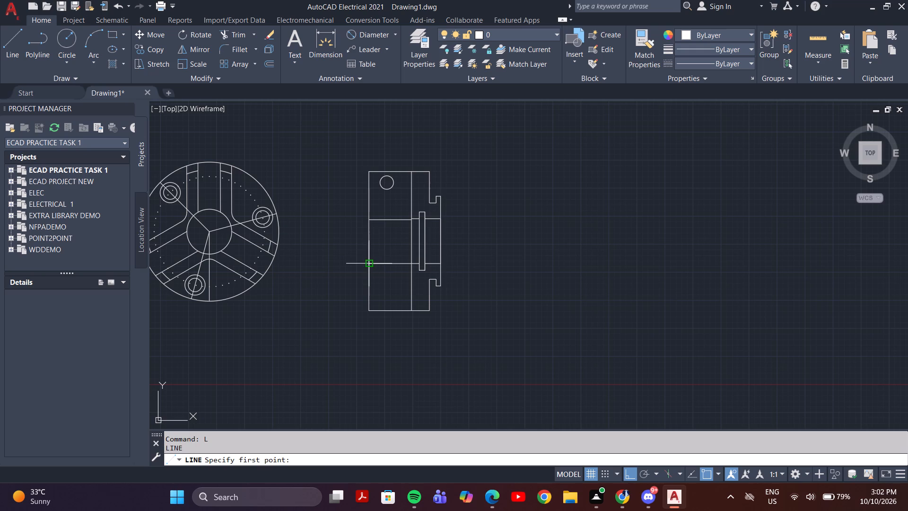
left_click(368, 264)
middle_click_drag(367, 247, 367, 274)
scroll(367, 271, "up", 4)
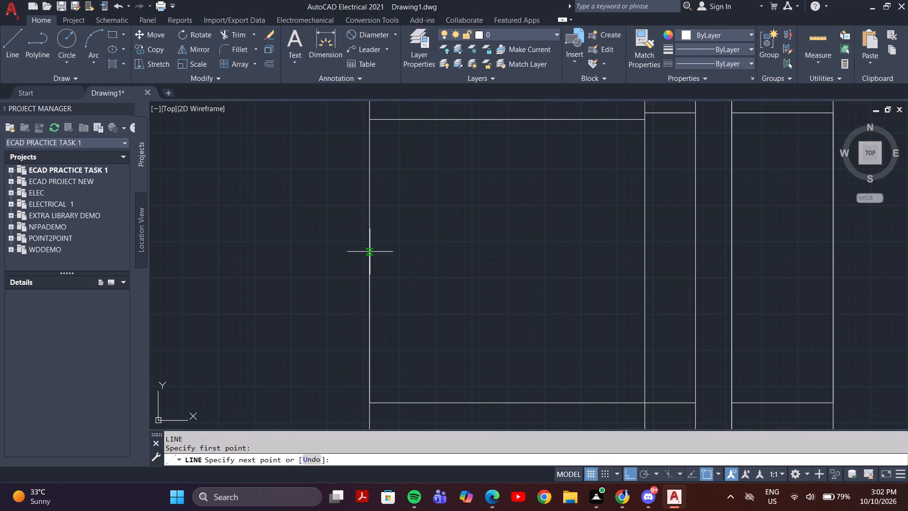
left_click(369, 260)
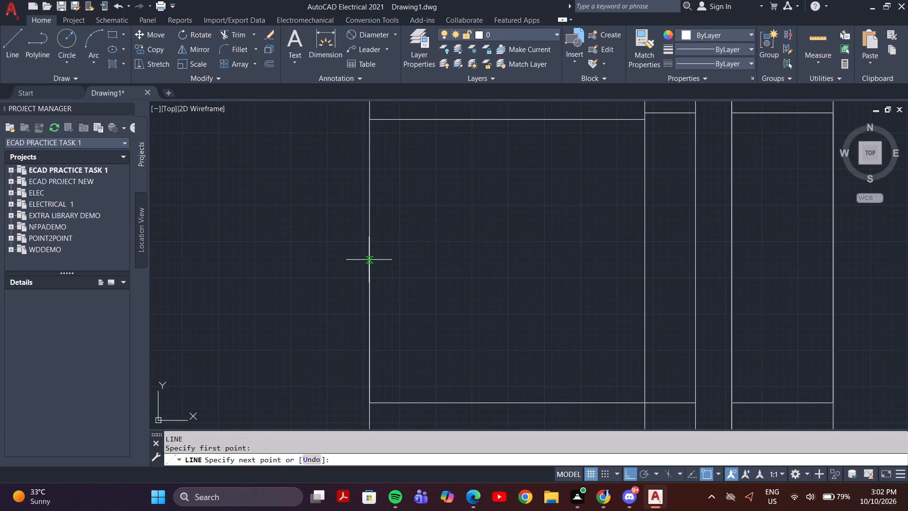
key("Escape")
Draw a line from the lower bore line's left end a short way up the left edge, and across to the inner vertical line.
key("space")
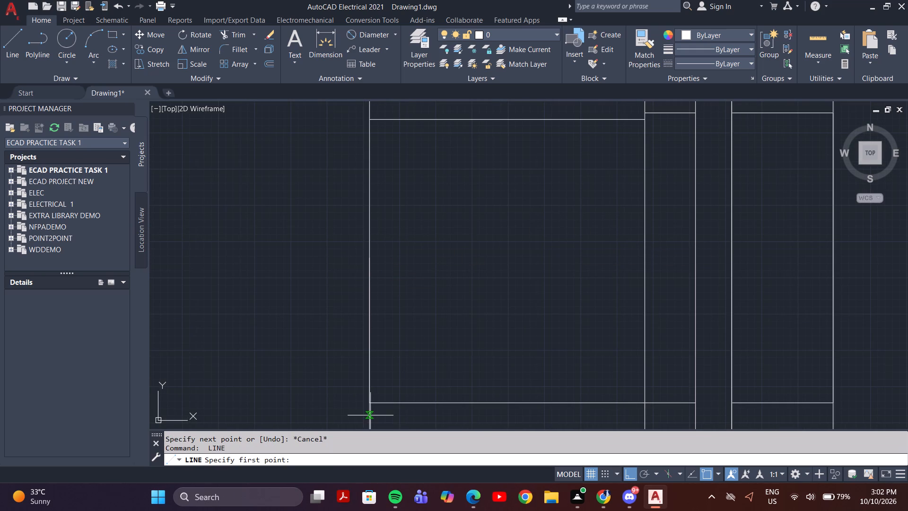
left_click(368, 401)
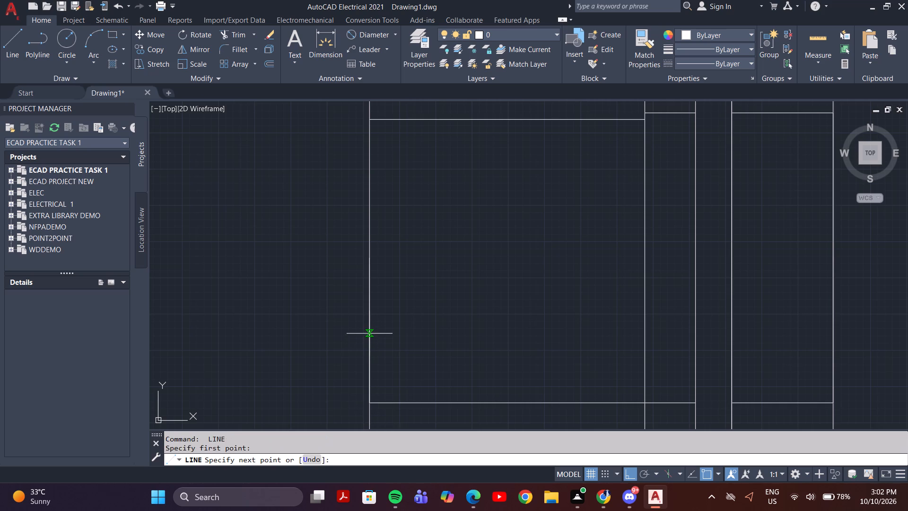
left_click_drag(370, 329, 375, 330)
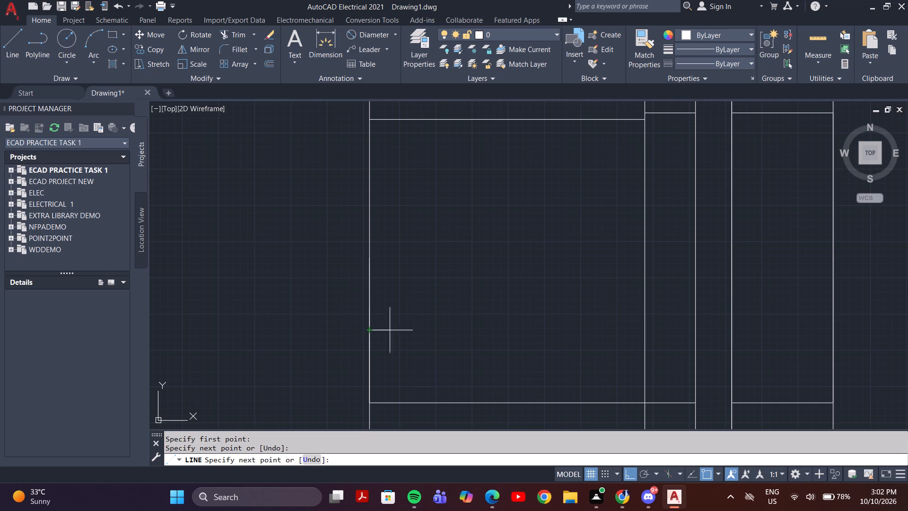
middle_click_drag(637, 327, 625, 327)
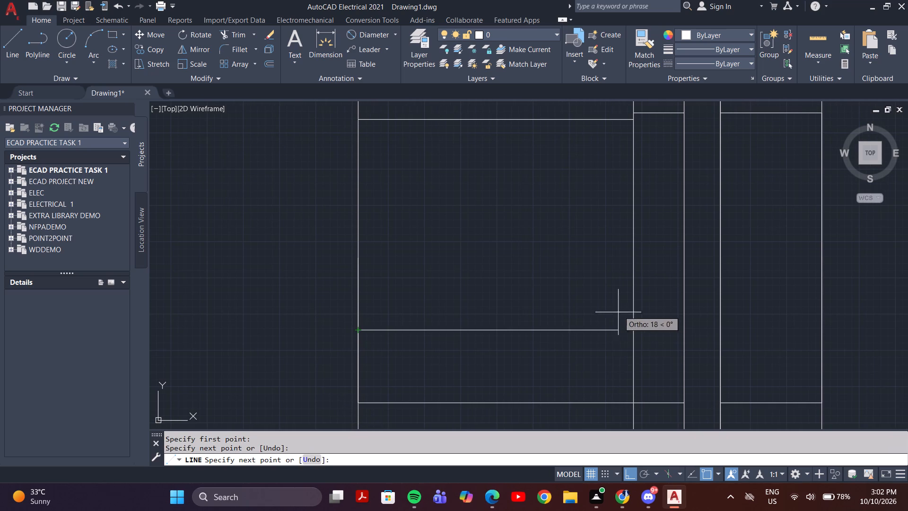
left_click(632, 330)
key("Escape")
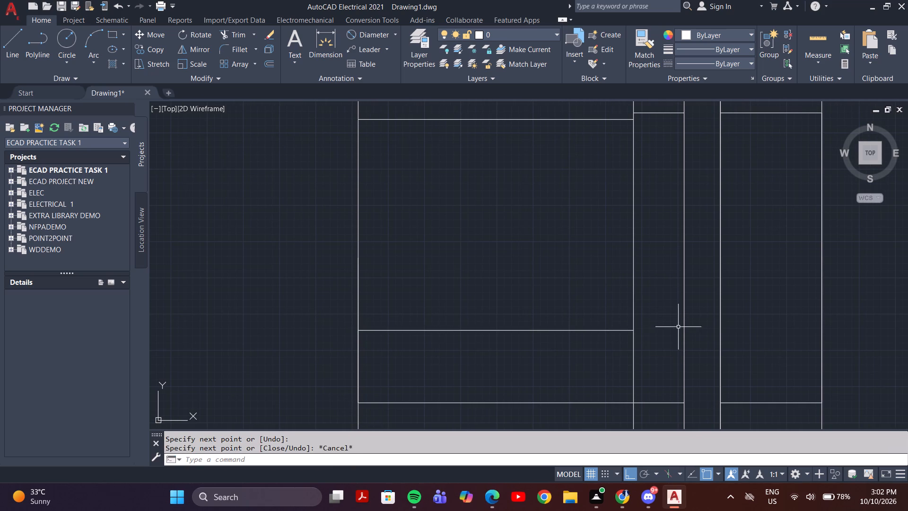
Trim the inner vertical line between the upper horizontal line and the new horizontal line above the lower bore line.
type("tr")
key("Return")
left_click(655, 265)
left_click(597, 276)
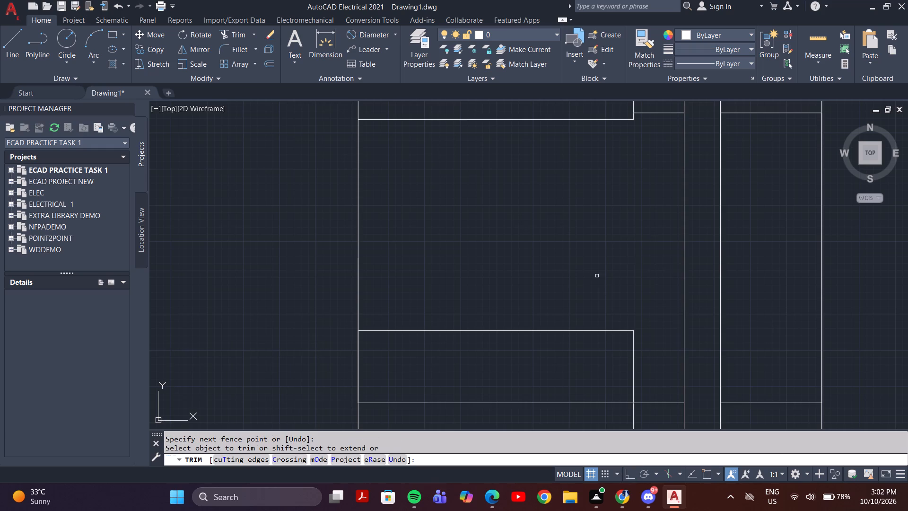
Draw a horizontal line from the groove rectangle's lower left corner leftward past the body's left edge.
scroll(598, 276, "down", 2)
middle_click_drag(598, 276, 531, 261)
middle_click_drag(566, 325, 564, 209)
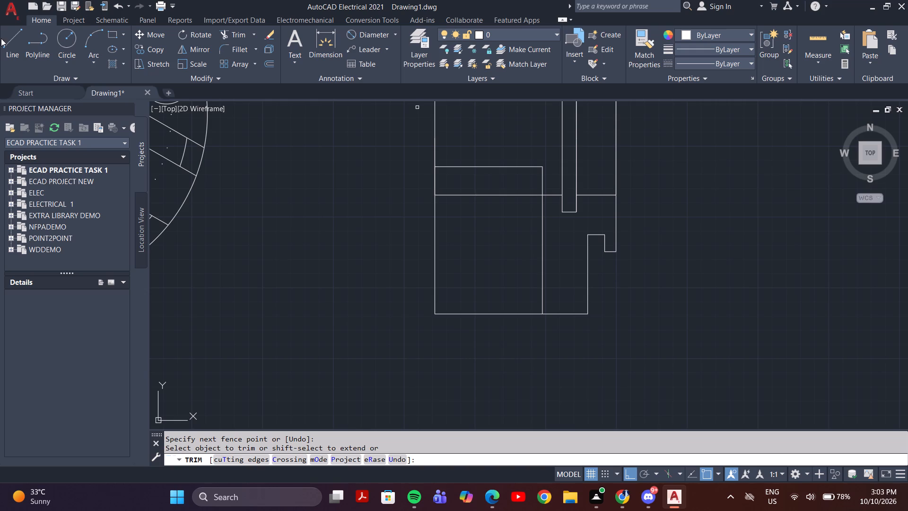
left_click(14, 40)
left_click(564, 211)
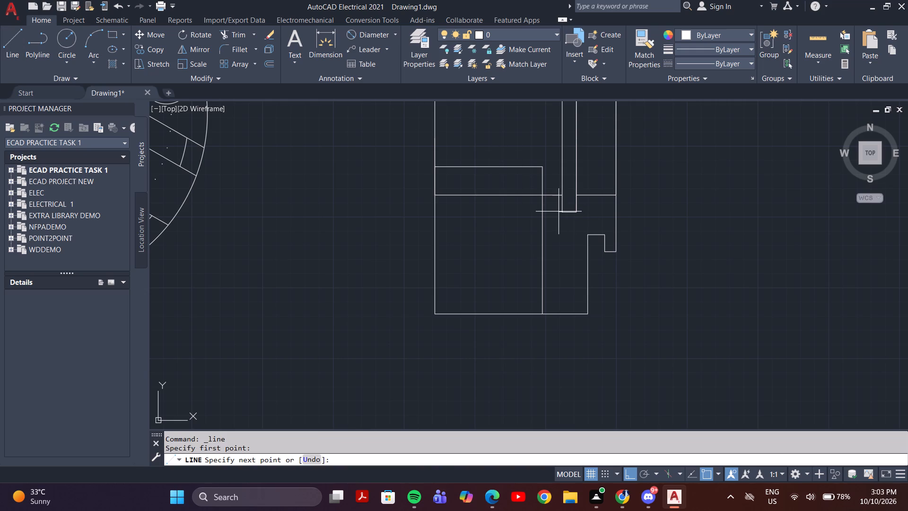
left_click(413, 215)
key("Escape")
Trim the new line outside the body and between inner vertical line and groove, plus the inner vertical segment between it and the lower bore line.
key("t")
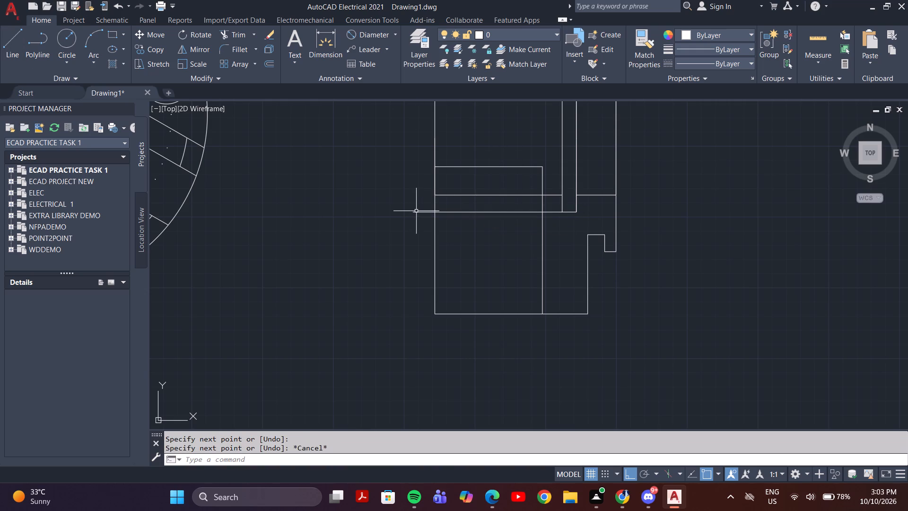
key("r")
key("Return")
left_click(420, 197)
left_click(410, 229)
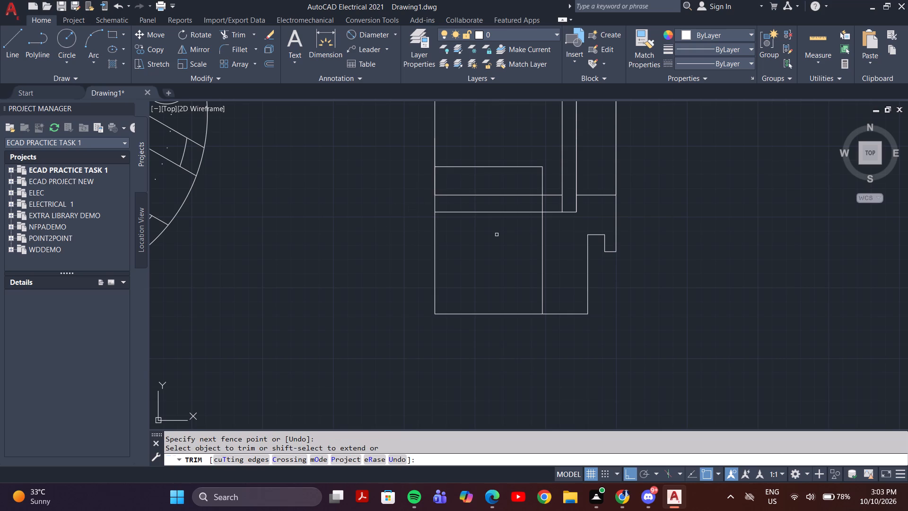
left_click(554, 211)
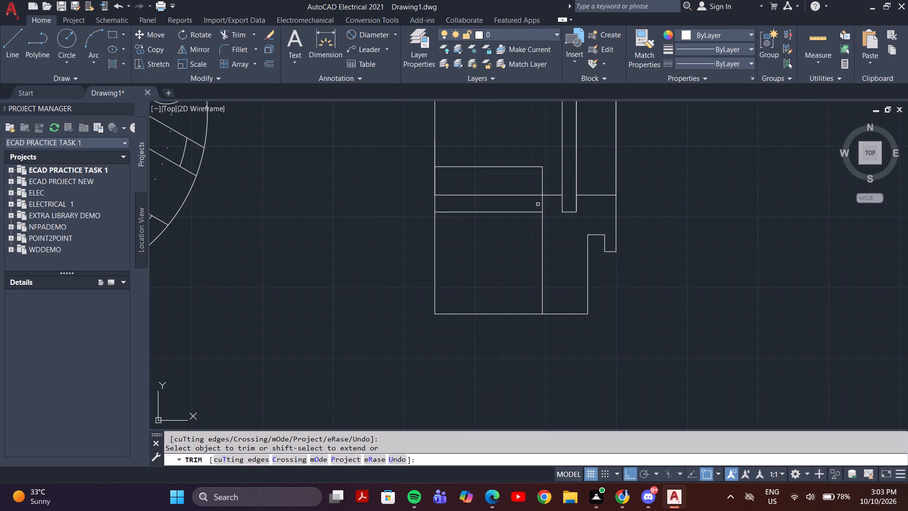
left_click(540, 204)
left_click(545, 206)
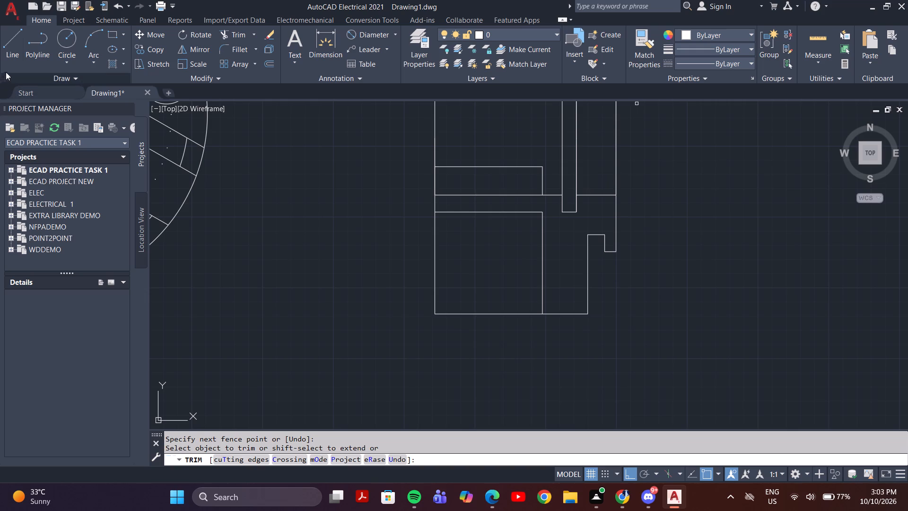
Draw a horizontal line from the inner vertical line, just above the body's bottom edge, leftward past the left edge.
left_click(11, 48)
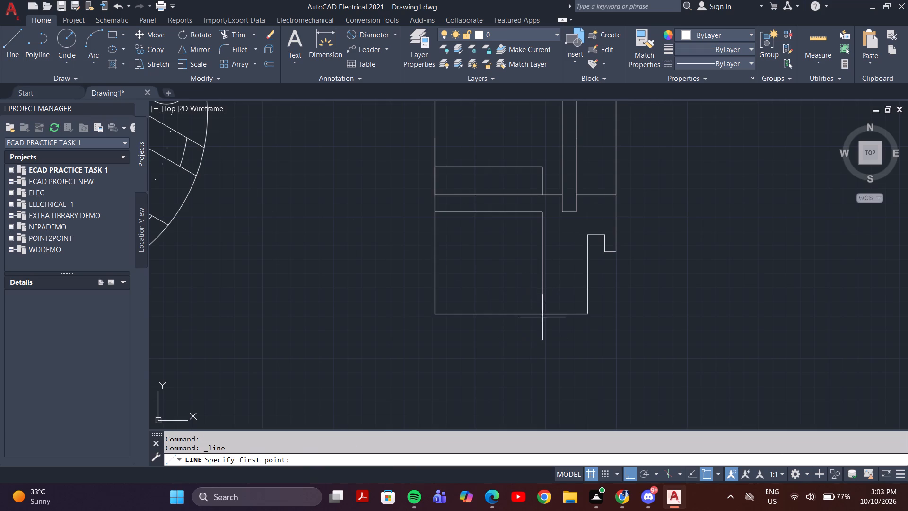
left_click_drag(542, 305, 535, 304)
left_click(383, 303)
key("Escape")
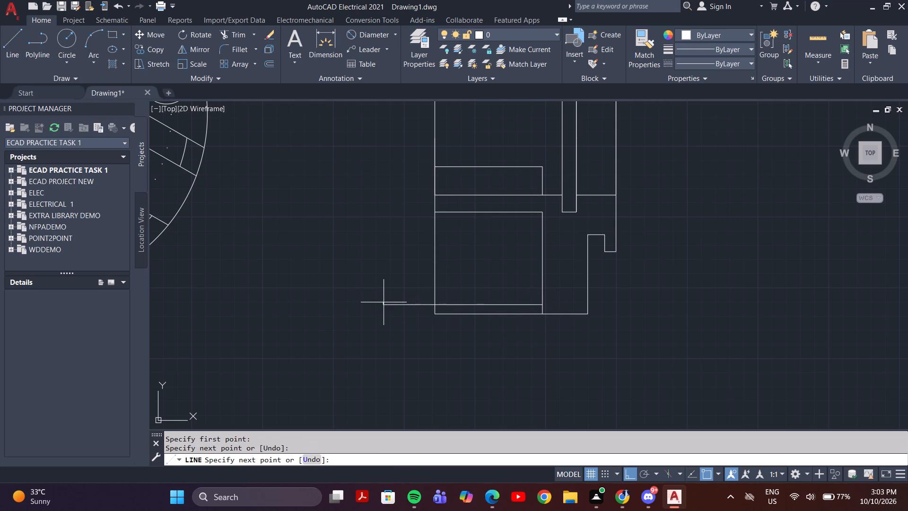
Trim the new line's overhang past the left edge and the bottom edge segment left of the inner vertical line.
type("tr")
key("Return")
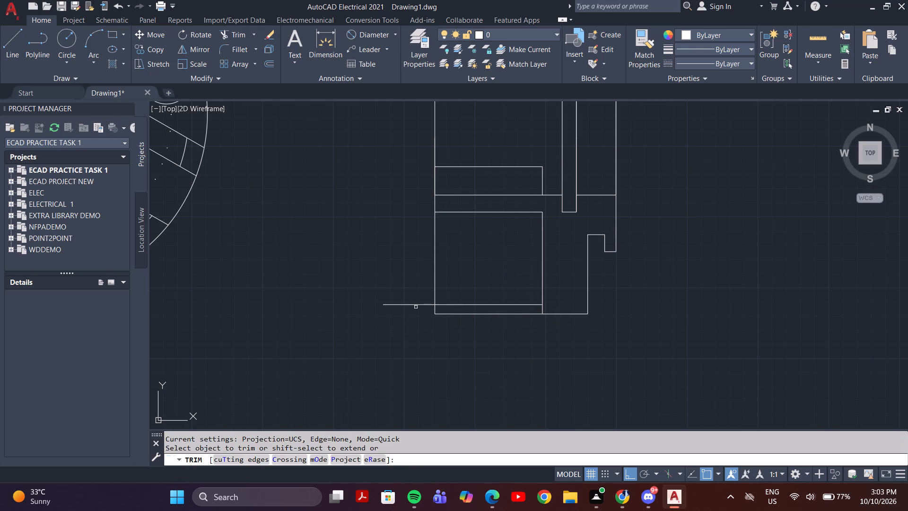
left_click_drag(408, 287, 406, 293)
left_click(425, 339)
left_click(467, 315)
Draw a horizontal line from the inner vertical line, just below the body's top edge, leftward past the left edge.
scroll(489, 327, "down", 3)
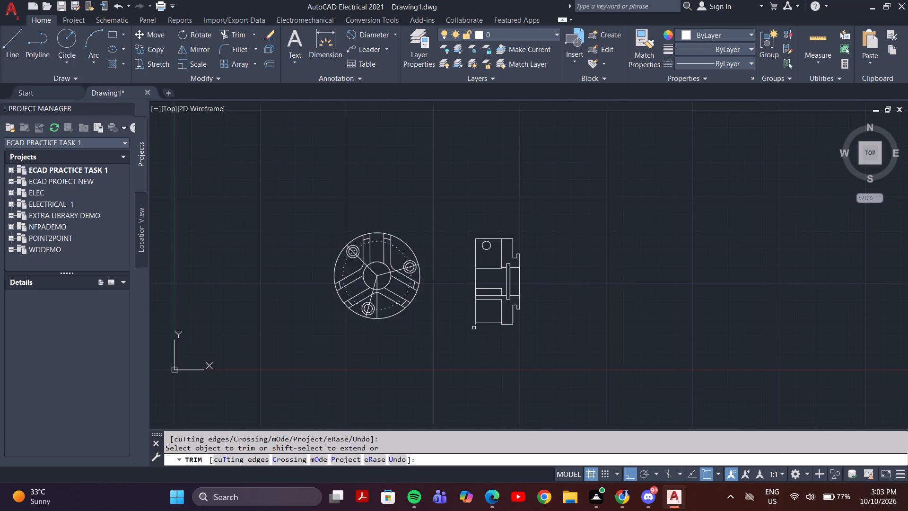
scroll(462, 328, "up", 4)
scroll(479, 333, "down", 3)
scroll(537, 225, "up", 4)
middle_click_drag(508, 222, 504, 252)
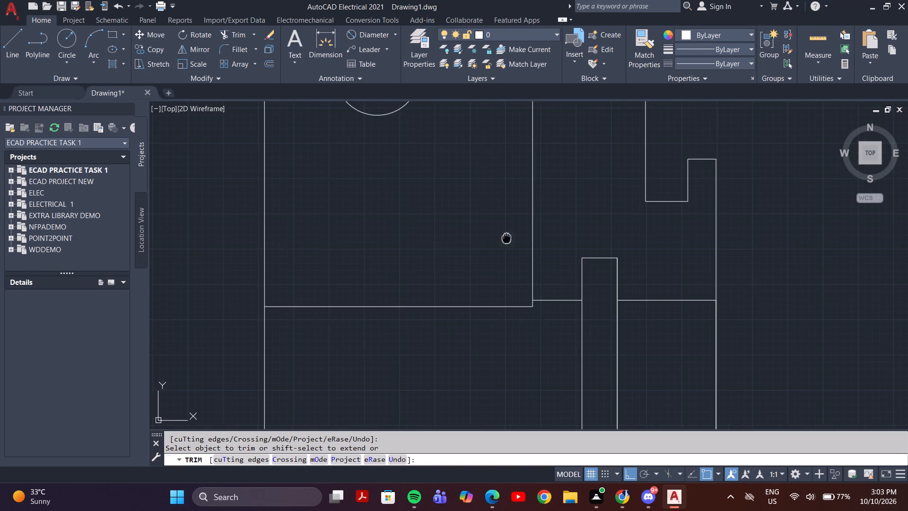
middle_click_drag(504, 252, 474, 364)
key("Escape")
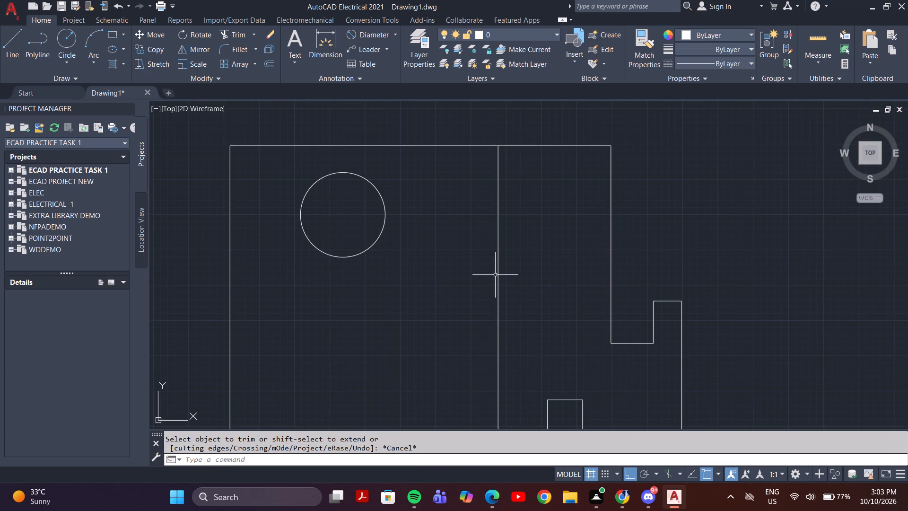
key("l")
key("Return")
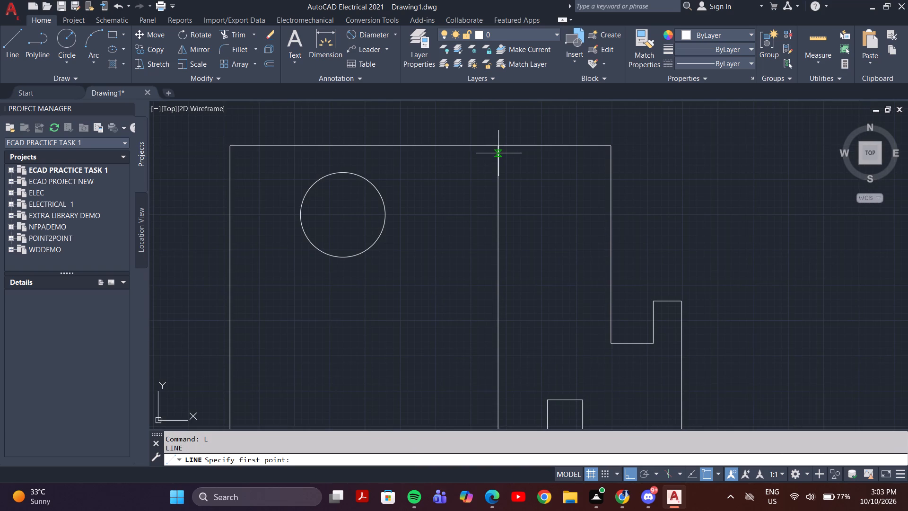
left_click(497, 151)
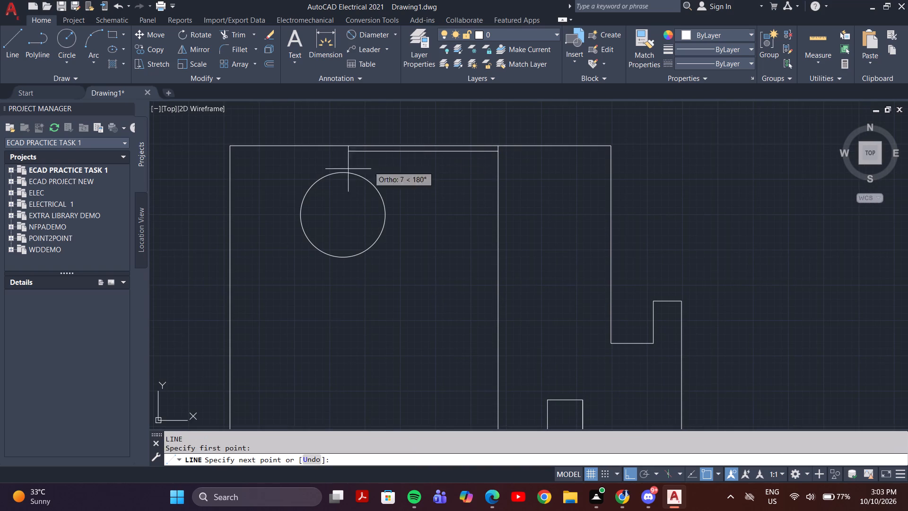
left_click(188, 159)
key("Escape")
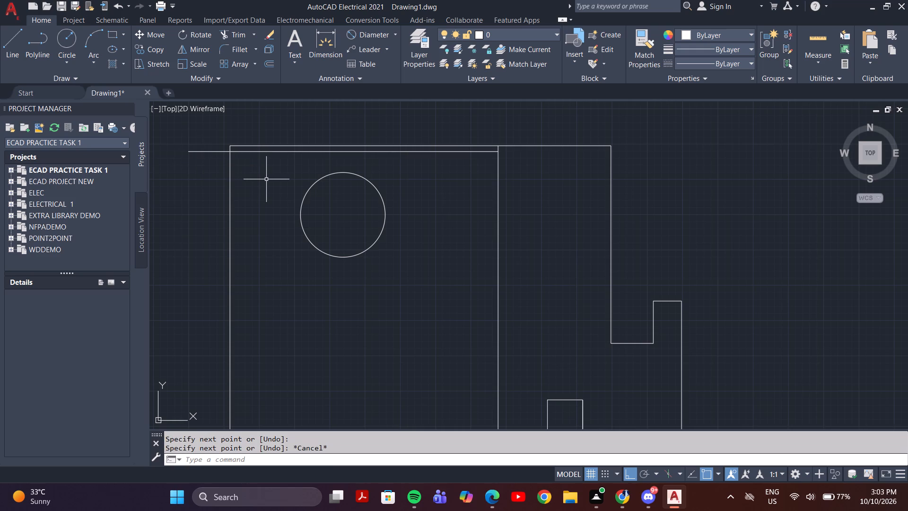
Trim the new line's overhang, the top edge segment left of the inner vertical line, and the left edge's stub above the new line.
type("tr")
key("Return")
left_click(203, 155)
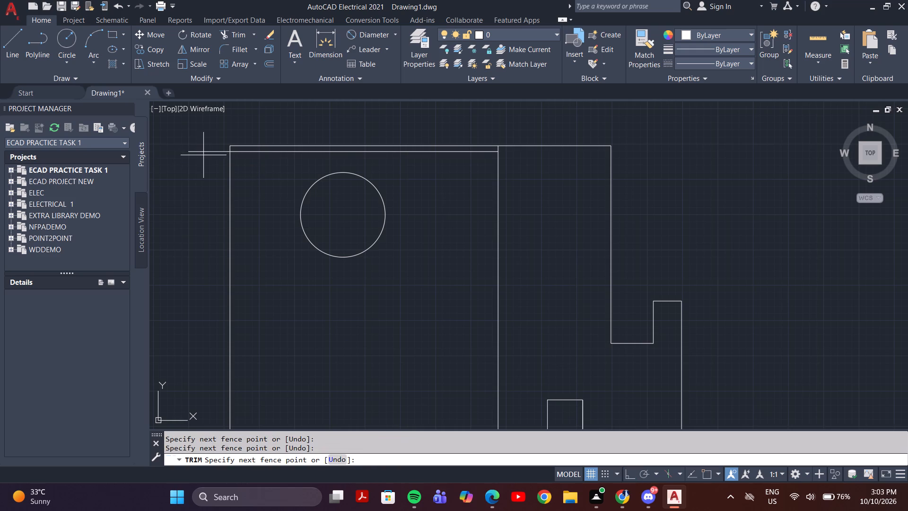
left_click(210, 143)
left_click(230, 147)
double_click(227, 145)
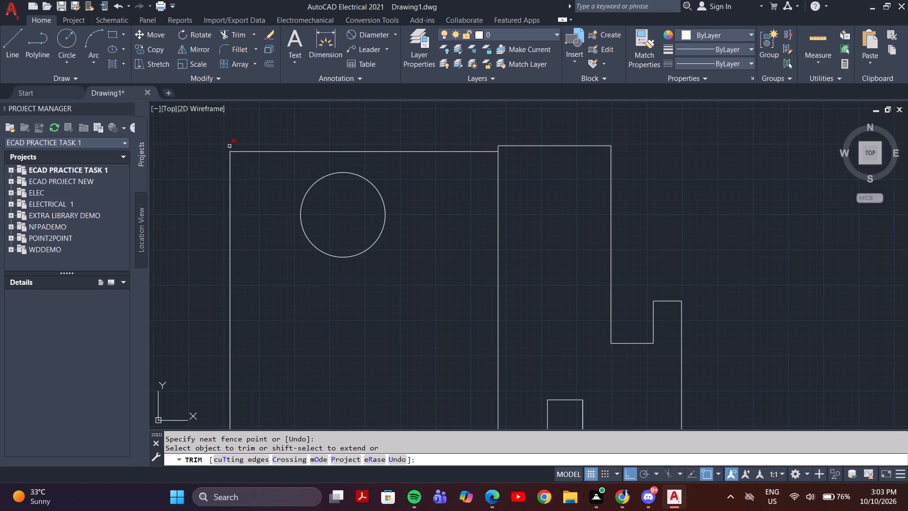
left_click(230, 146)
Trim the stub of the body's left edge that projects below the new lower horizontal line.
scroll(310, 171, "down", 3)
scroll(297, 391, "up", 4)
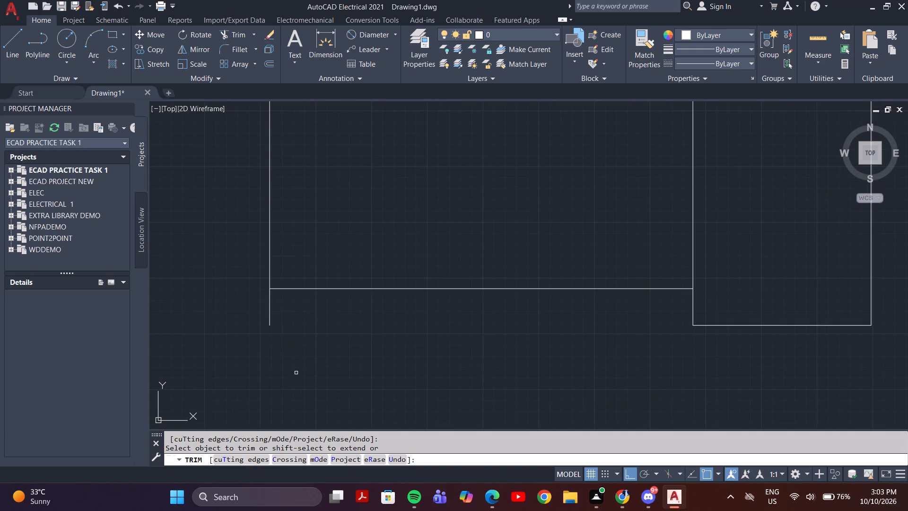
left_click_drag(285, 317, 279, 317)
left_click(256, 316)
scroll(332, 334, "down", 3)
scroll(387, 258, "down", 1)
middle_click_drag(430, 163, 431, 232)
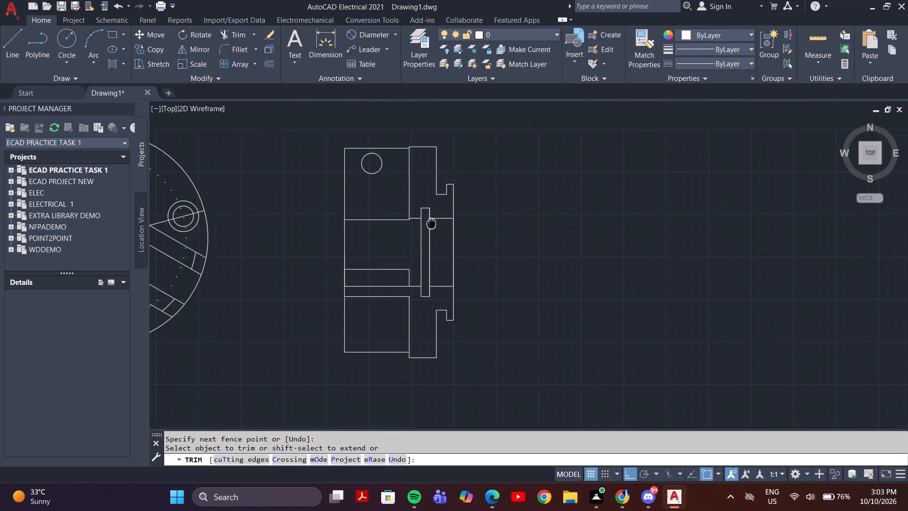
middle_click_drag(431, 232, 430, 243)
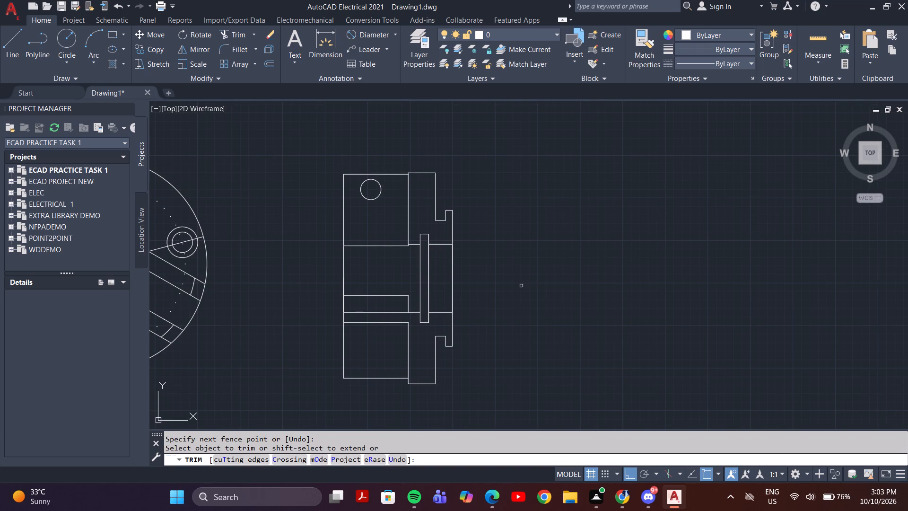
key("Escape")
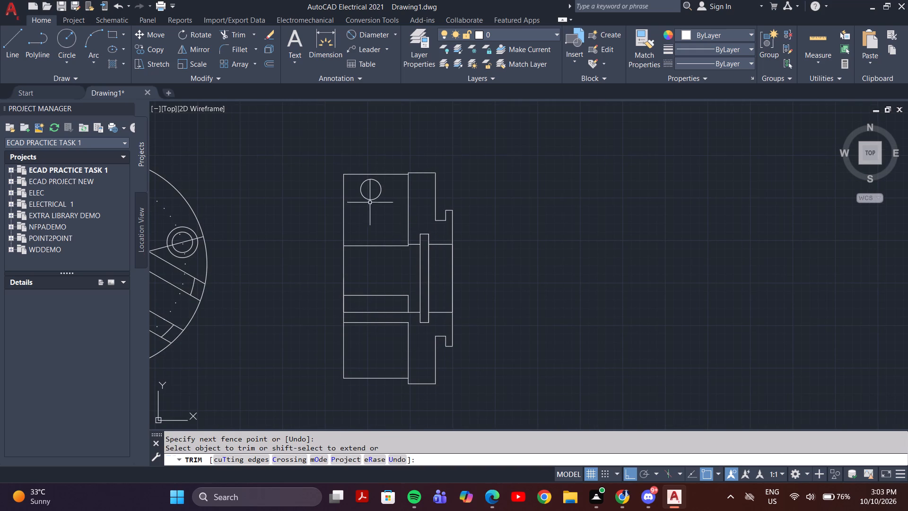
Move the small hole circle in the side view's upper block straight down a short distance.
left_click(371, 198)
key("m")
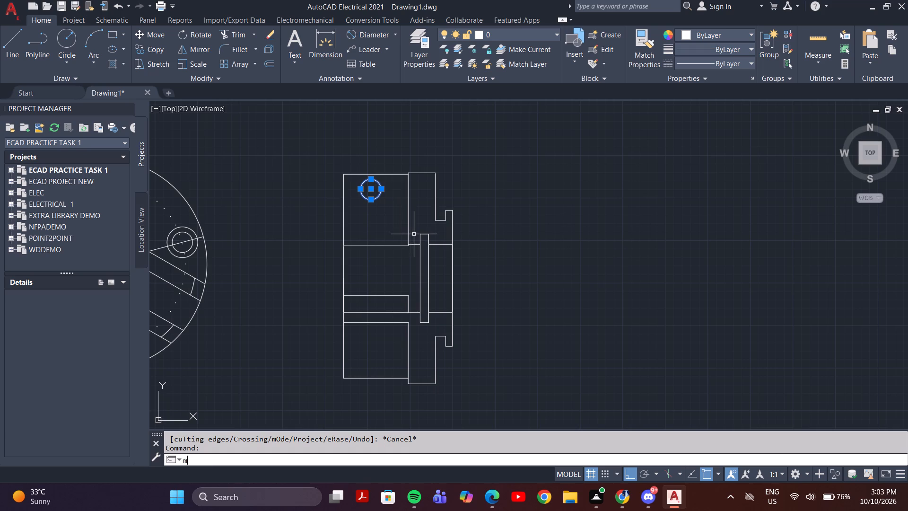
key("Return")
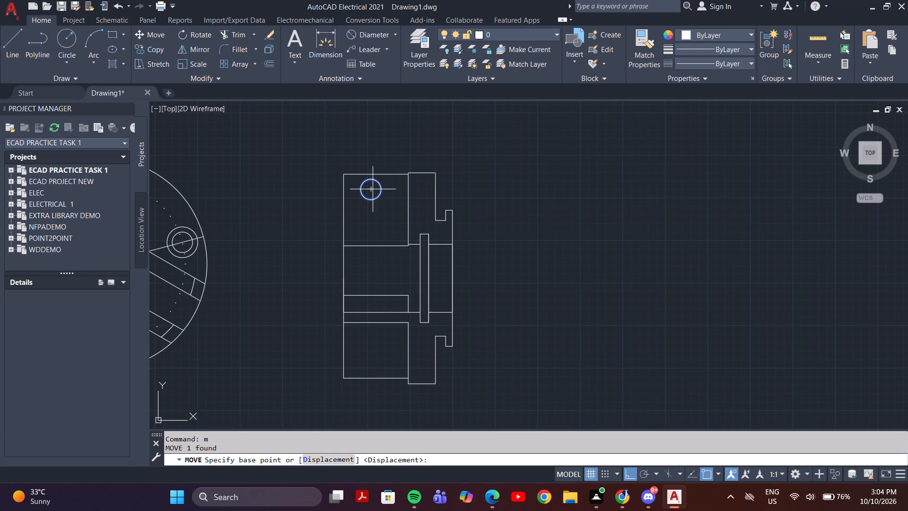
left_click(371, 189)
left_click(371, 203)
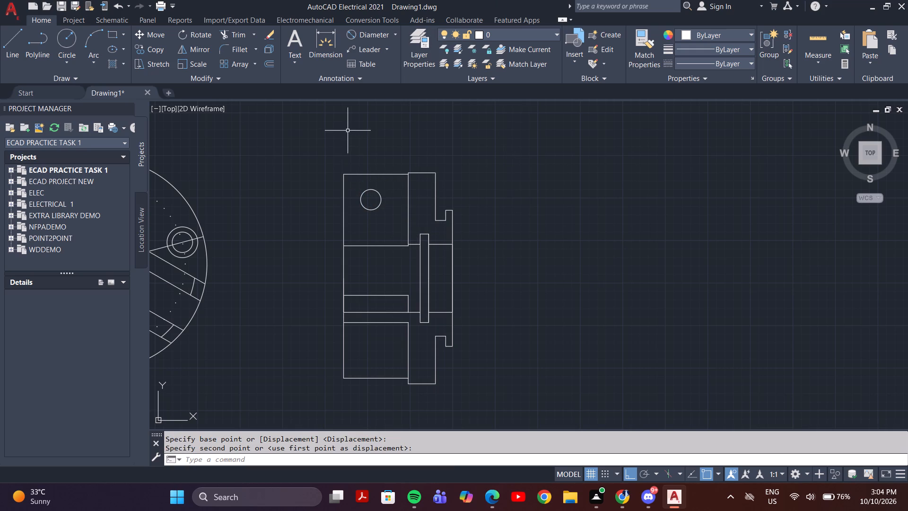
key("Escape")
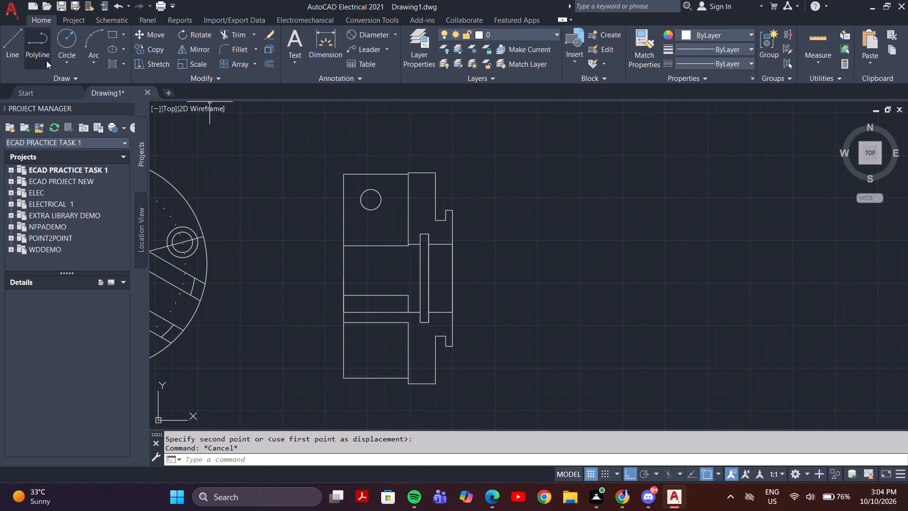
Draw 2-unit guide lines from the side view's upper-left corner, one down the left edge and one along the top edge.
left_click(12, 39)
scroll(346, 183, "up", 3)
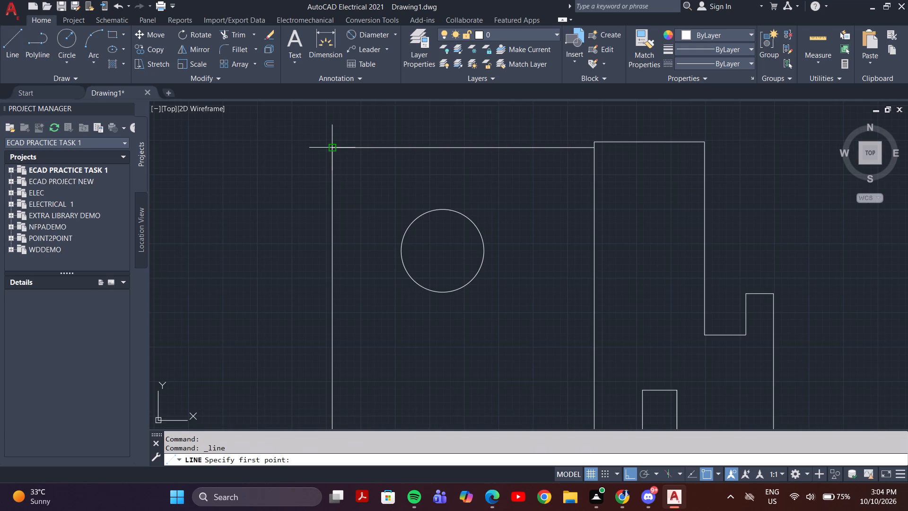
left_click(331, 147)
key("2")
key("Return")
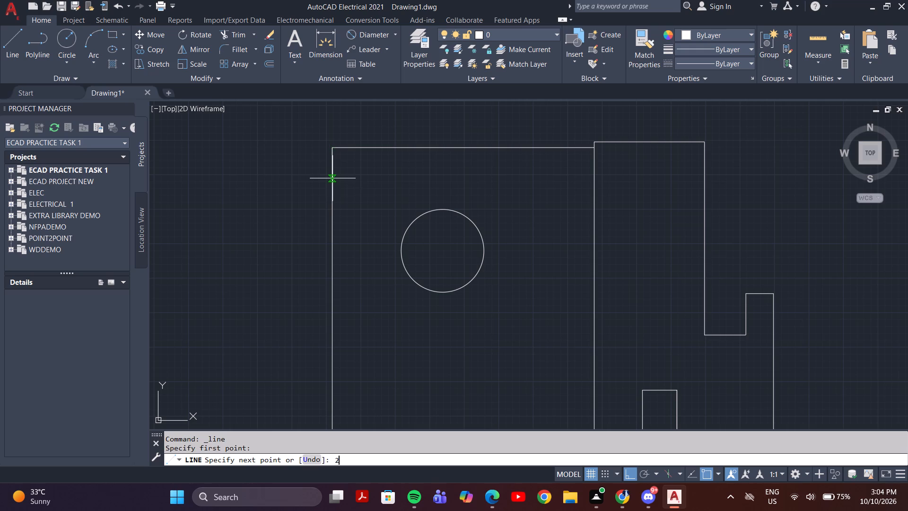
left_click(333, 148)
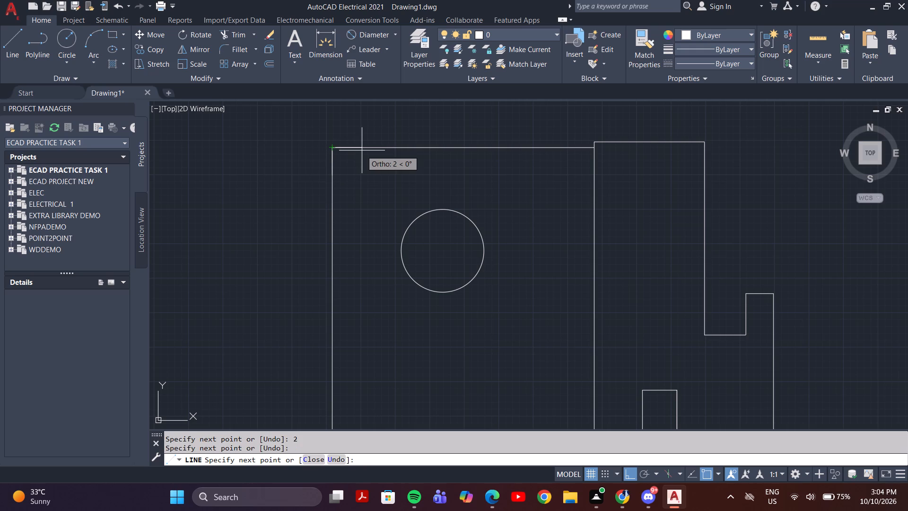
key("2")
key("Return")
key("Escape")
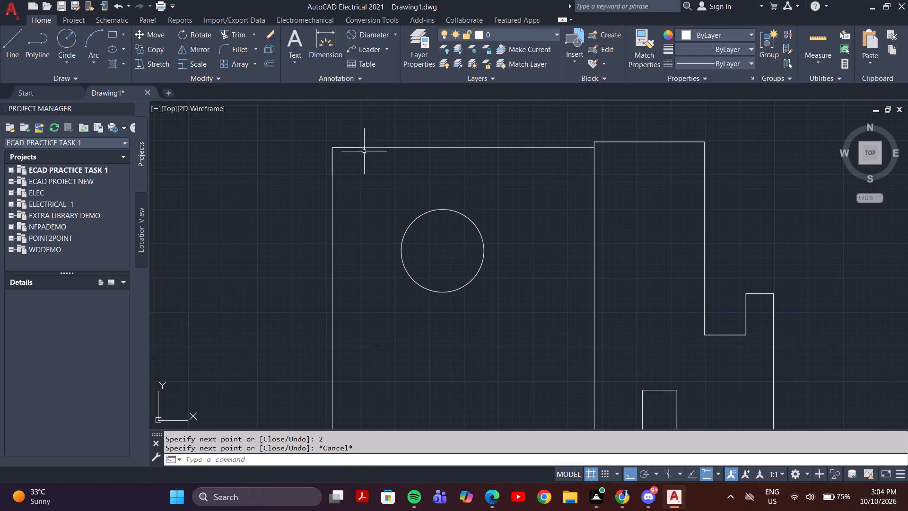
With Ortho off, draw a diagonal chamfer line joining the ends of the two upper-left guide lines.
key("l")
key("Return")
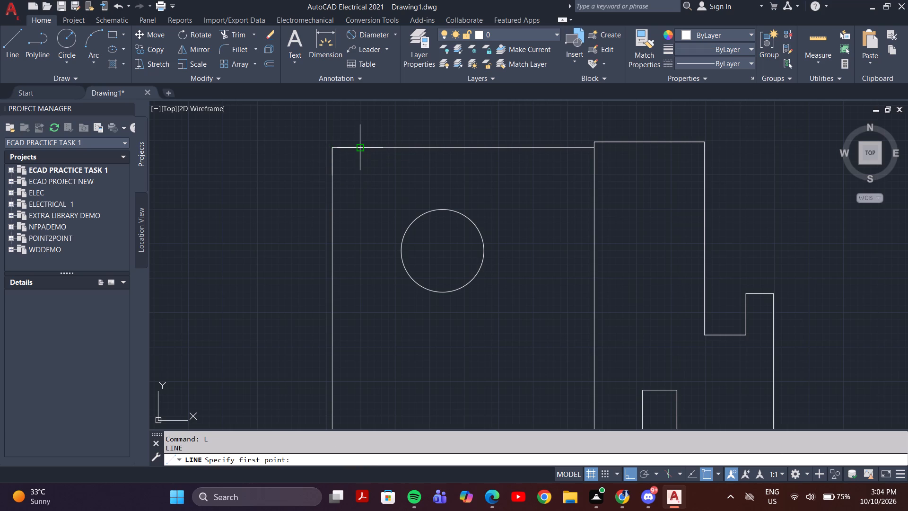
left_click(360, 147)
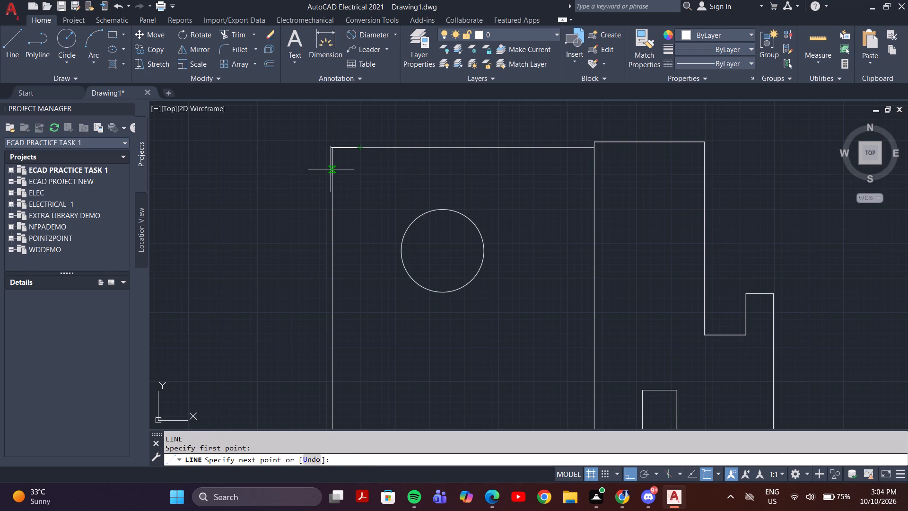
key("F8")
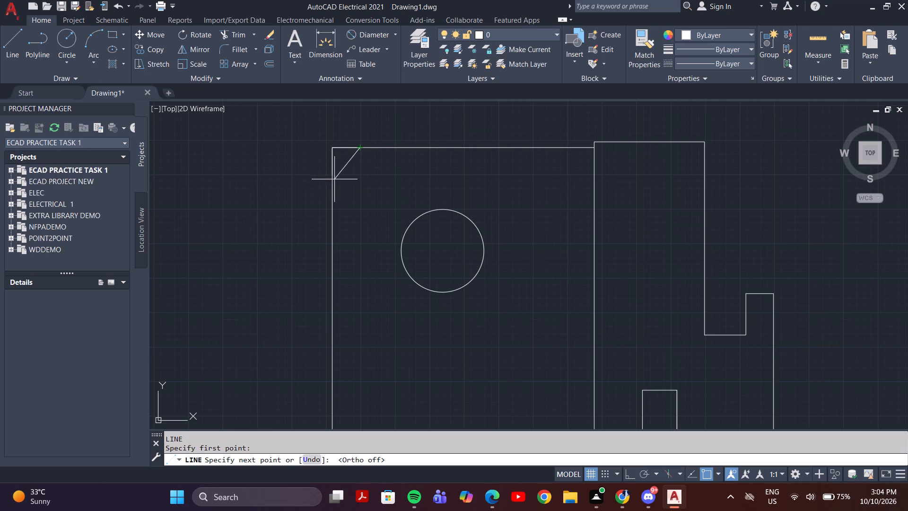
left_click(332, 174)
key("Escape")
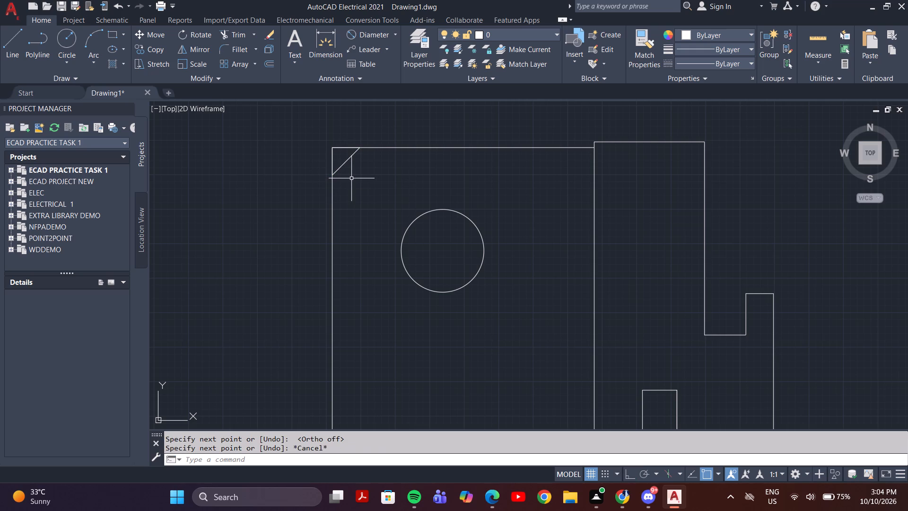
Trim the upper-left corner segments outside the diagonal chamfer line.
type("tr")
key("Return")
left_click_drag(348, 123, 325, 160)
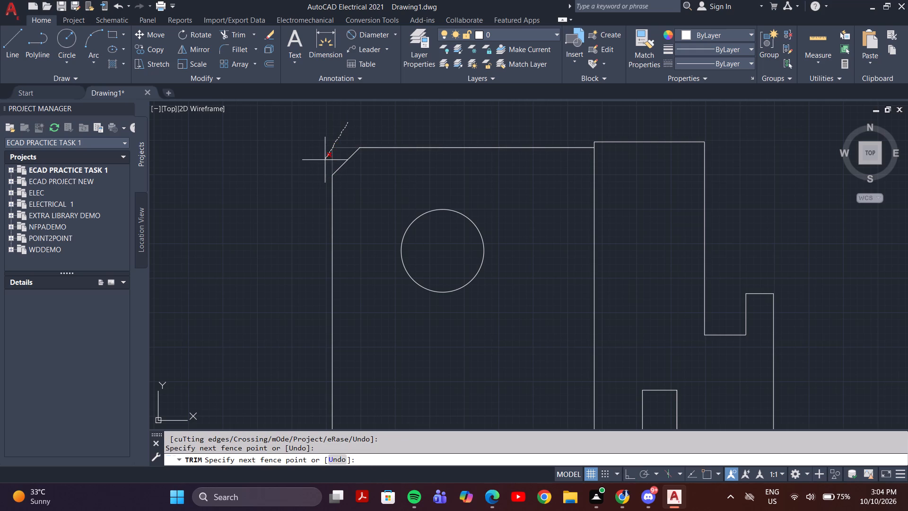
left_click_drag(325, 160, 326, 160)
scroll(344, 151, "down", 3)
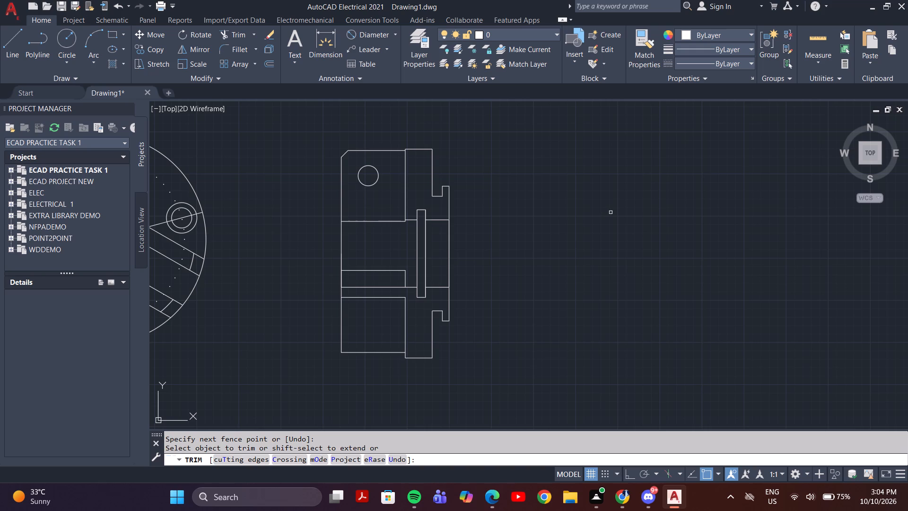
key("Escape")
Draw 2-unit guide lines from the side view's lower-left corner, one up the left edge and one along the bottom edge.
key("l")
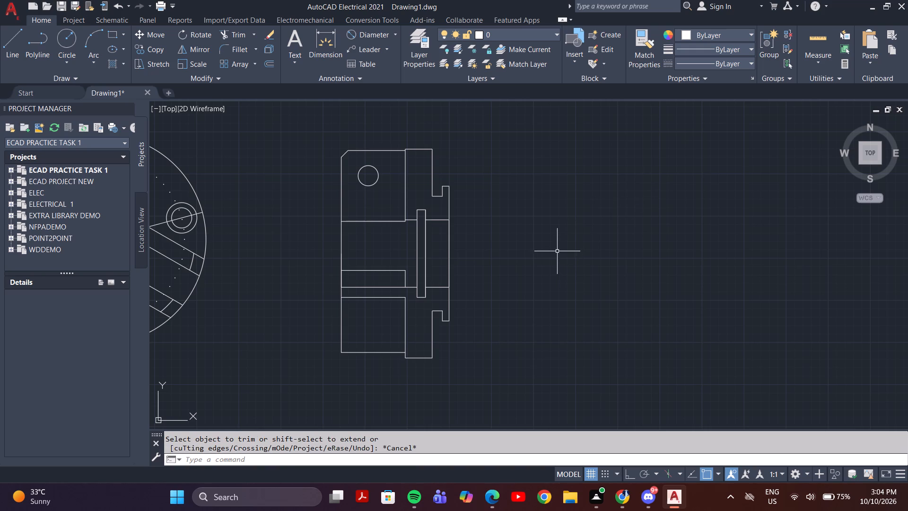
key("Return")
scroll(354, 350, "up", 3)
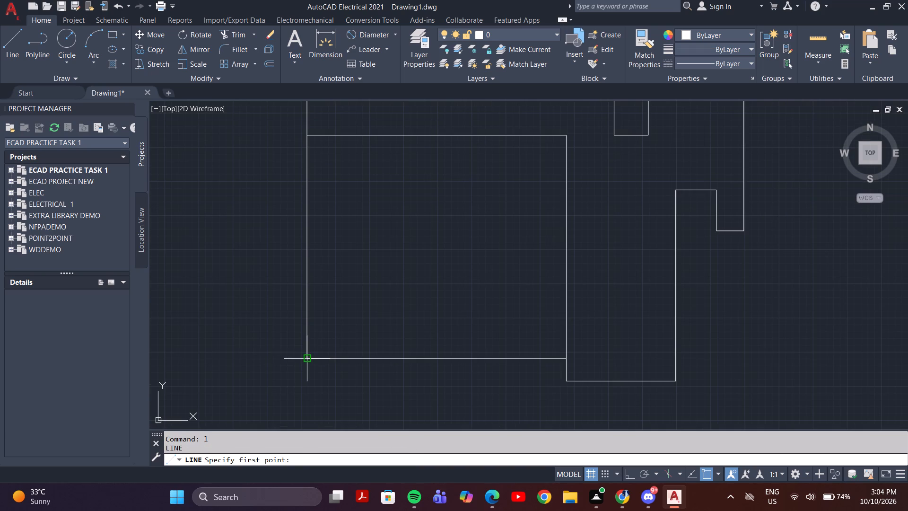
left_click(307, 358)
key("2")
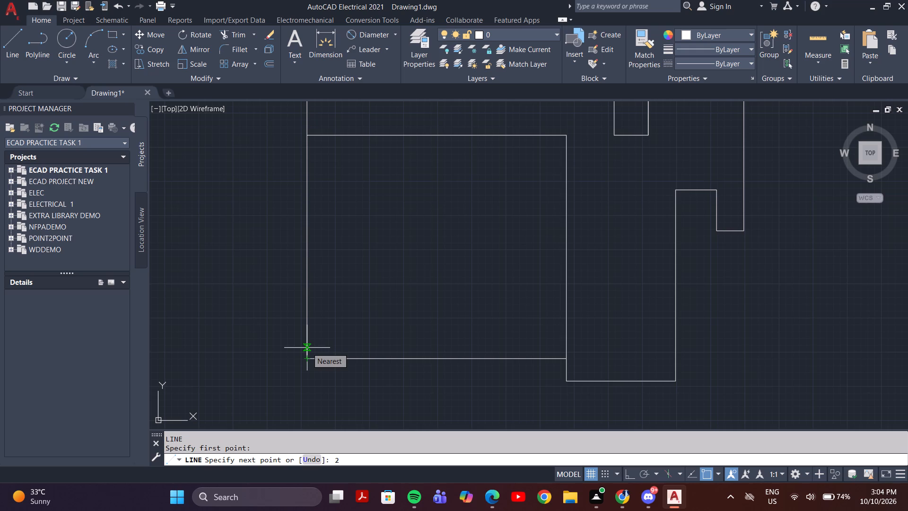
key("Return")
left_click(307, 358)
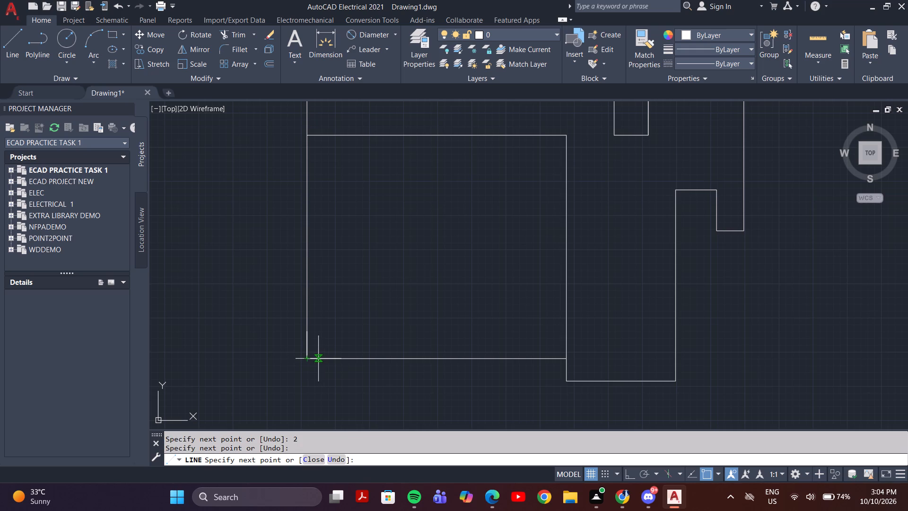
key("2")
key("Return")
key("Escape")
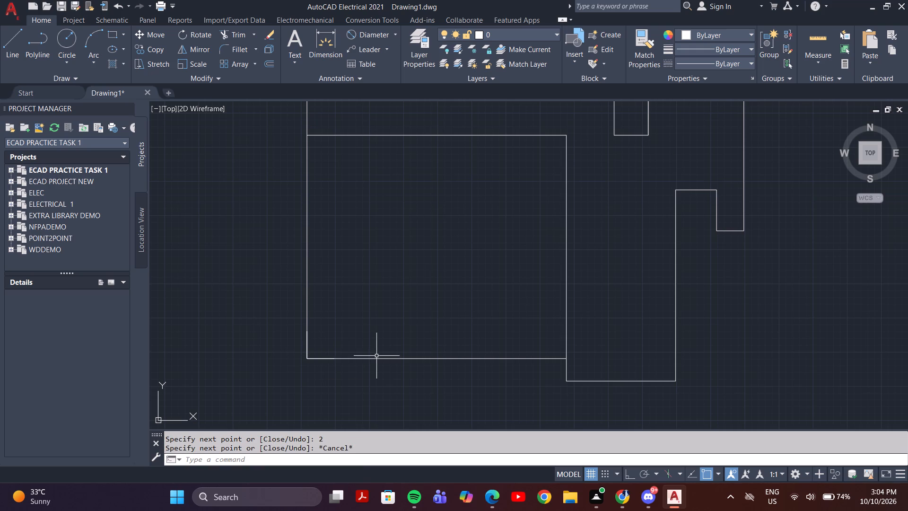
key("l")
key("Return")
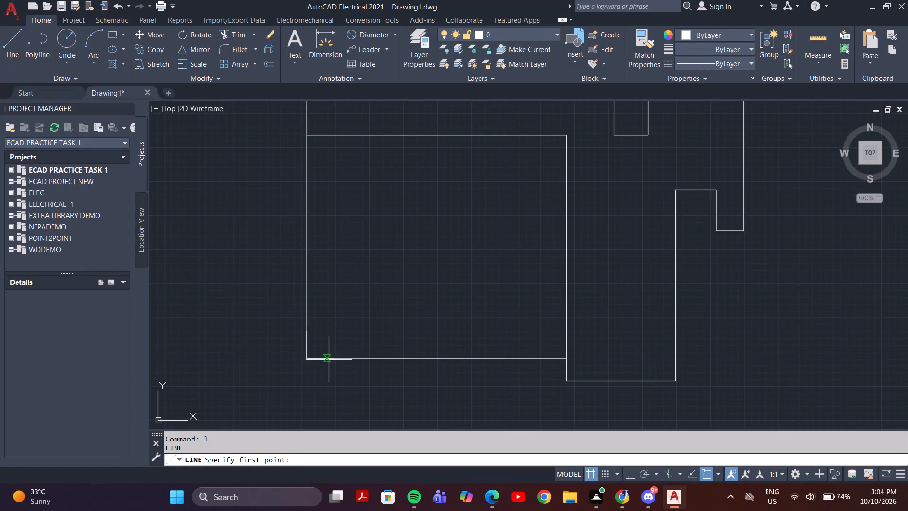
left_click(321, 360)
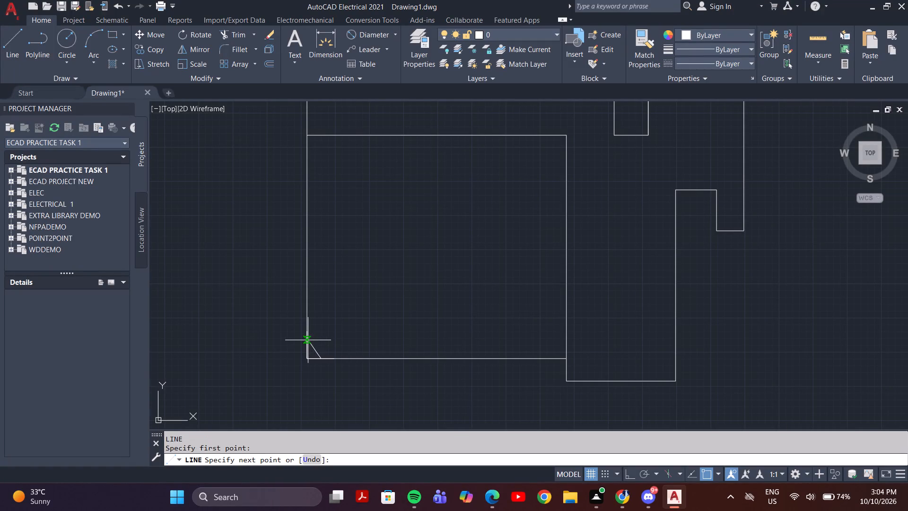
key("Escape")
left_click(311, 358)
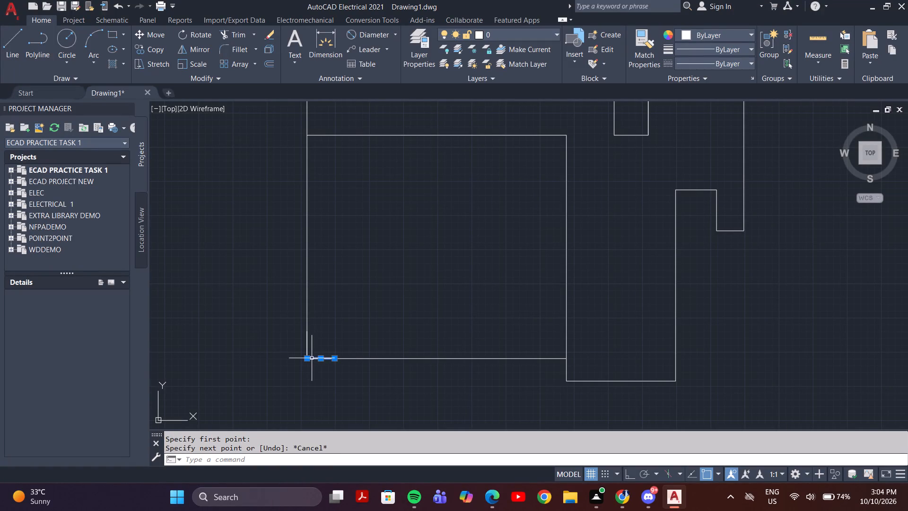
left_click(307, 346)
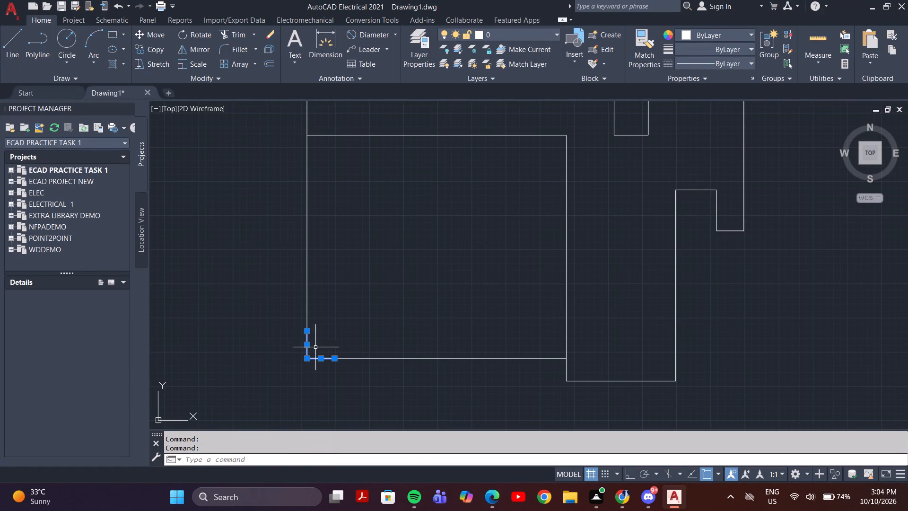
Draw a diagonal chamfer line joining the ends of the two lower-left guide lines.
key("l")
key("Return")
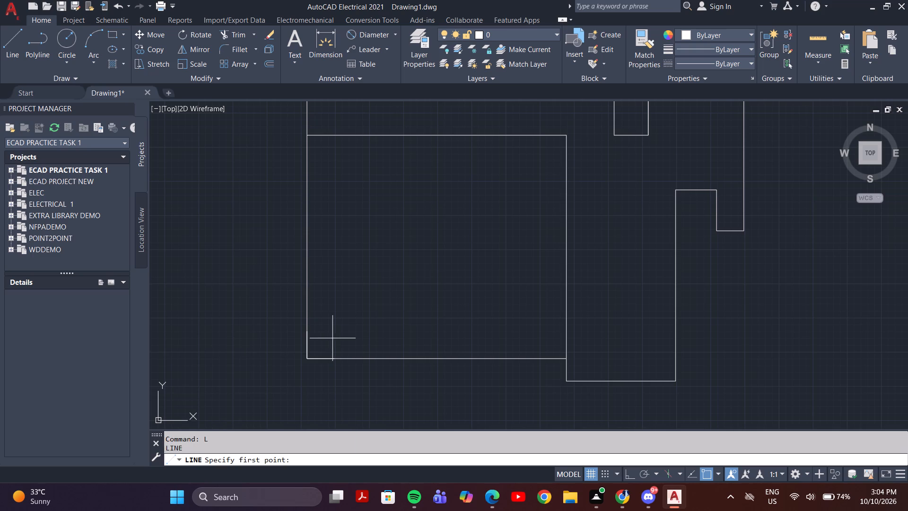
left_click(308, 331)
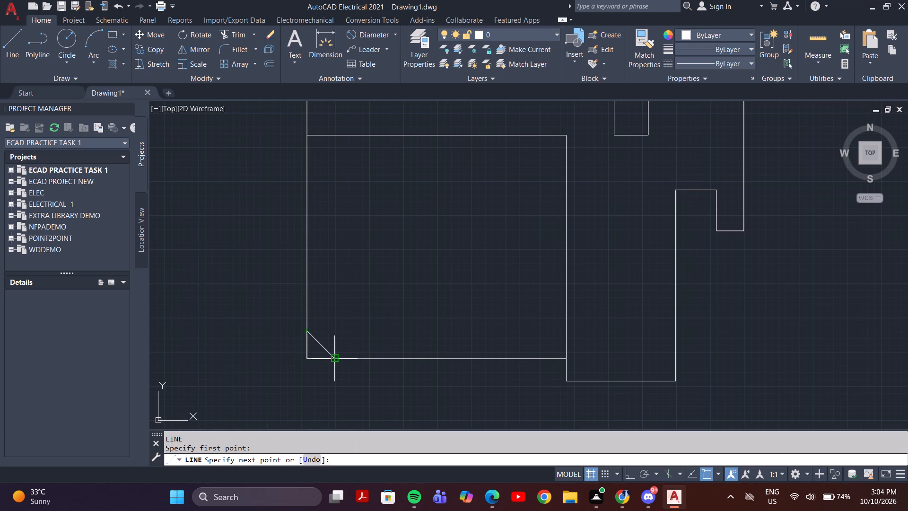
left_click(334, 358)
key("Escape")
Trim the lower-left corner segments outside the diagonal chamfer line.
key("t")
key("r")
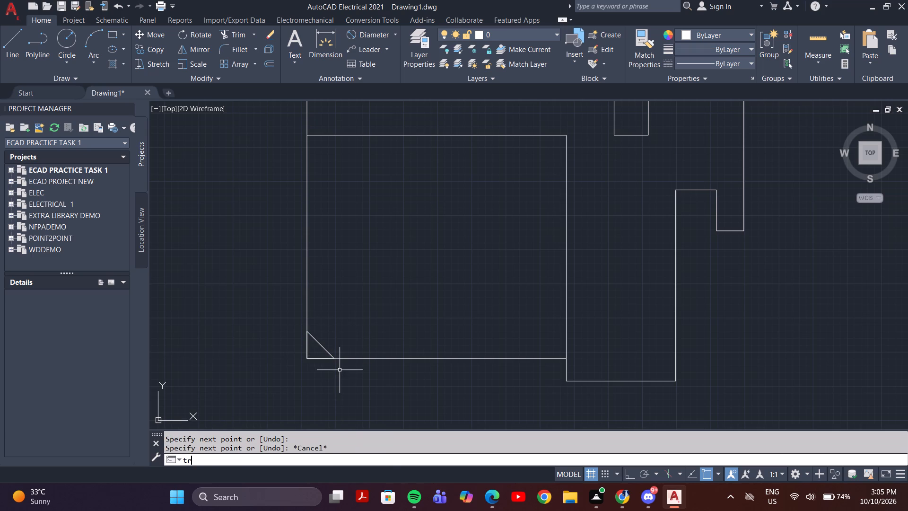
key("Return")
scroll(323, 371, "up", 4)
left_click_drag(304, 327, 211, 215)
Draw a short vertical line from the chamfered block's lower-right corner down to the flange's lower-left corner.
scroll(218, 220, "down", 4)
scroll(328, 254, "down", 2)
middle_click_drag(336, 247, 302, 346)
middle_click(468, 365)
middle_click_drag(489, 314, 475, 376)
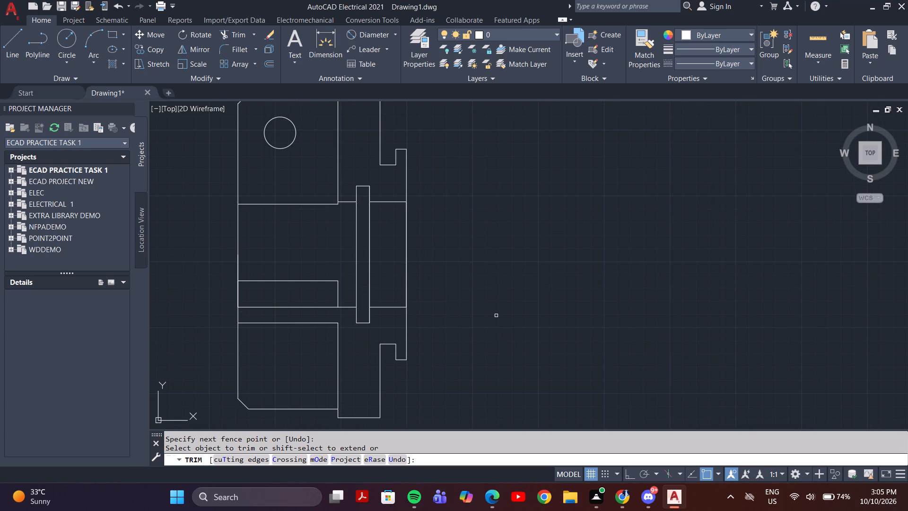
scroll(503, 194, "down", 2)
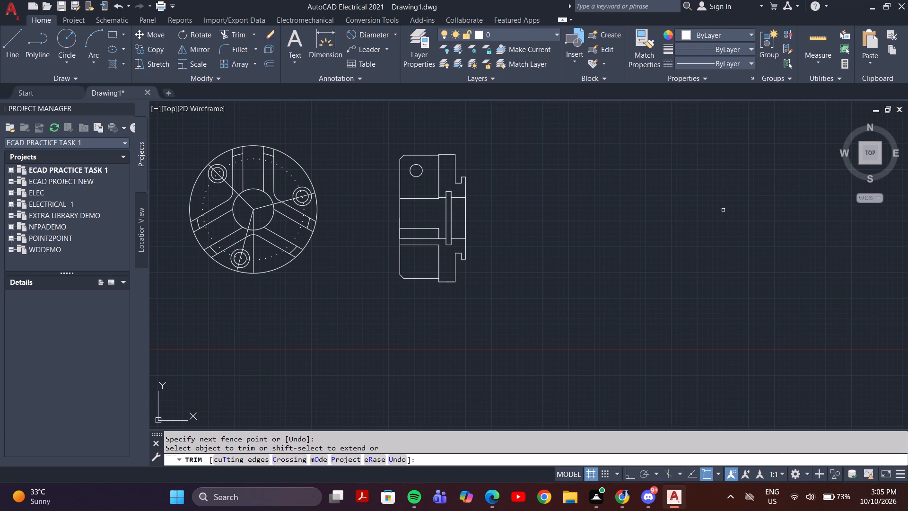
left_click(5, 40)
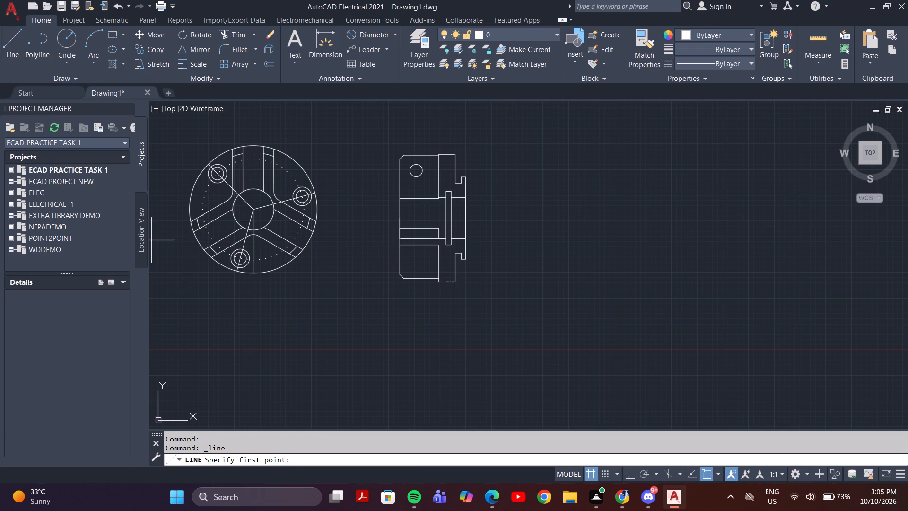
scroll(333, 299, "up", 2)
middle_click_drag(633, 173, 582, 225)
scroll(542, 291, "up", 2)
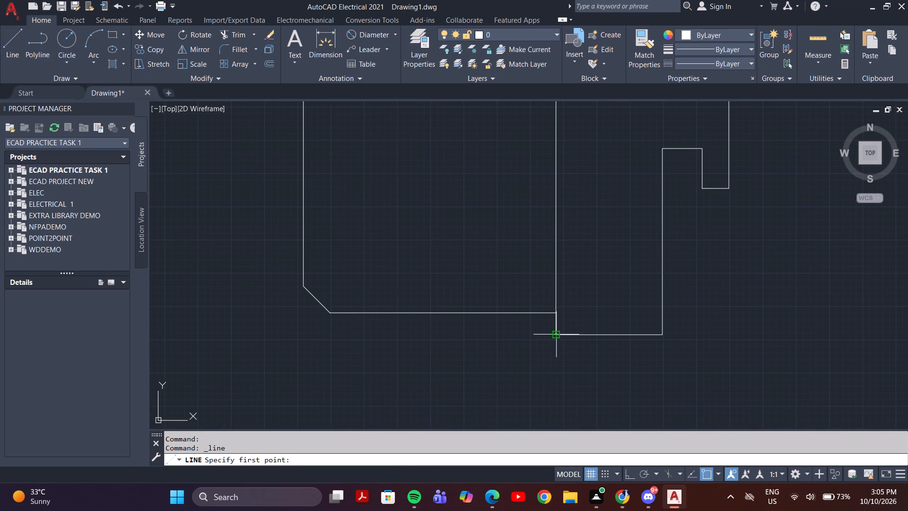
left_click(556, 316)
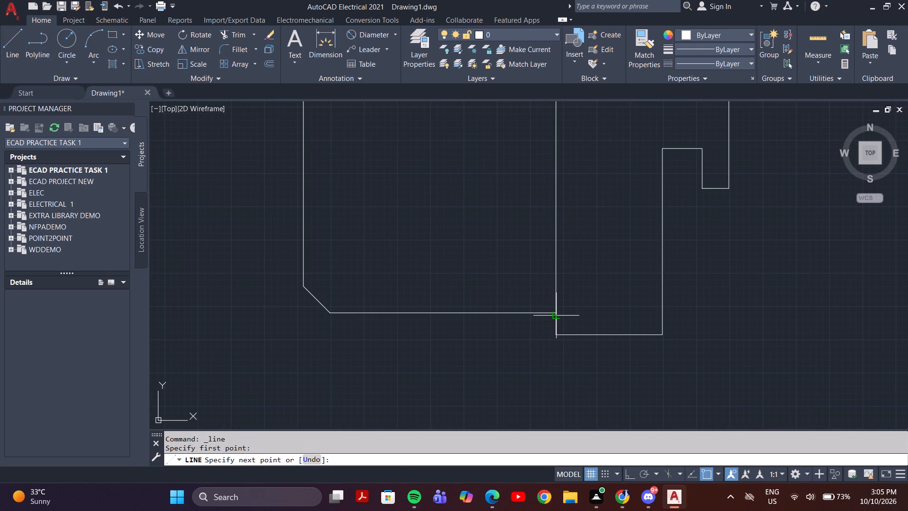
left_click(557, 335)
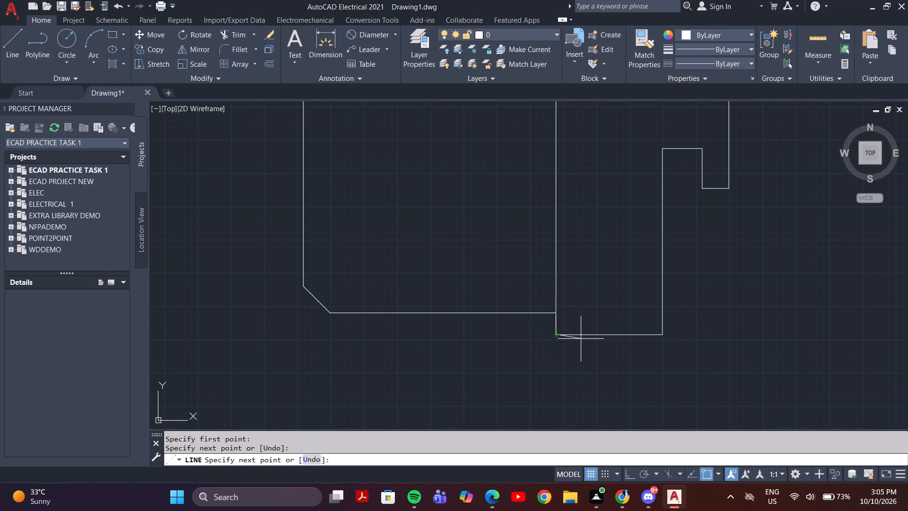
key("Escape")
Draw a horizontal line from the short vertical line's midpoint across to the flange's right edge, just above its bottom edge.
key("l")
key("Return")
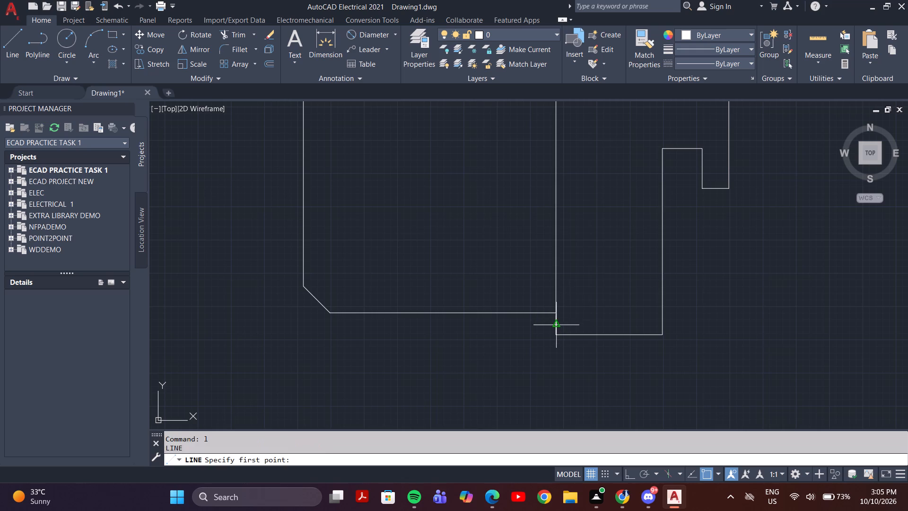
left_click(555, 327)
left_click(661, 326)
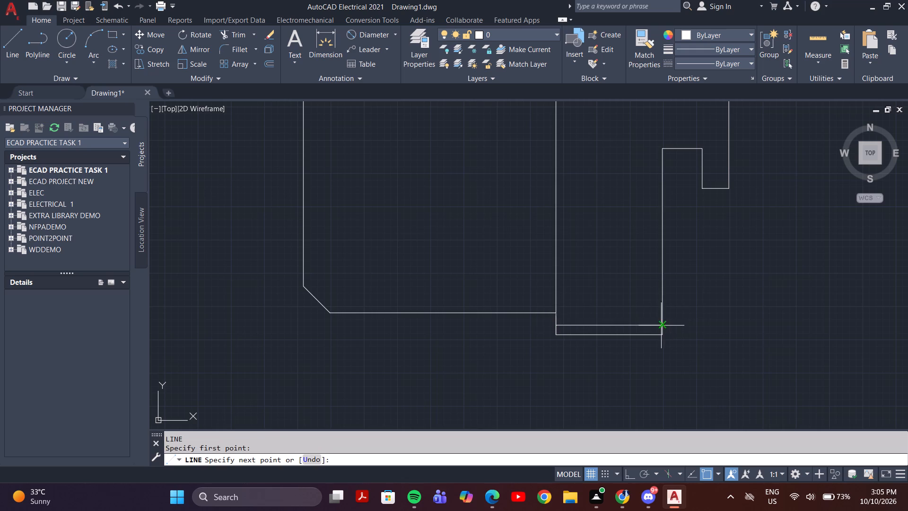
key("Escape")
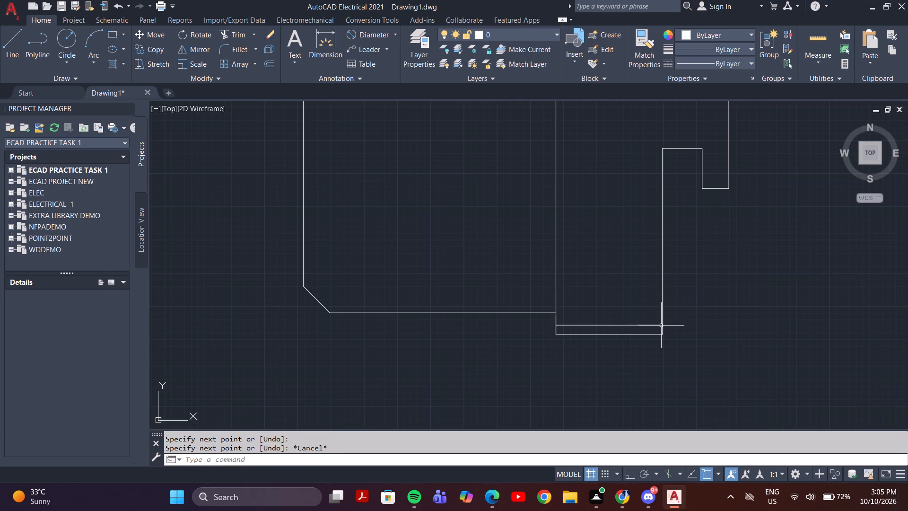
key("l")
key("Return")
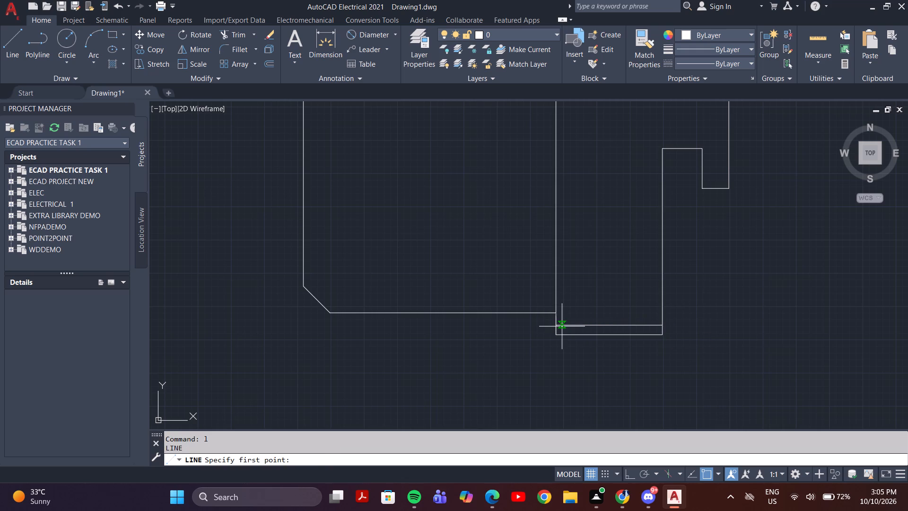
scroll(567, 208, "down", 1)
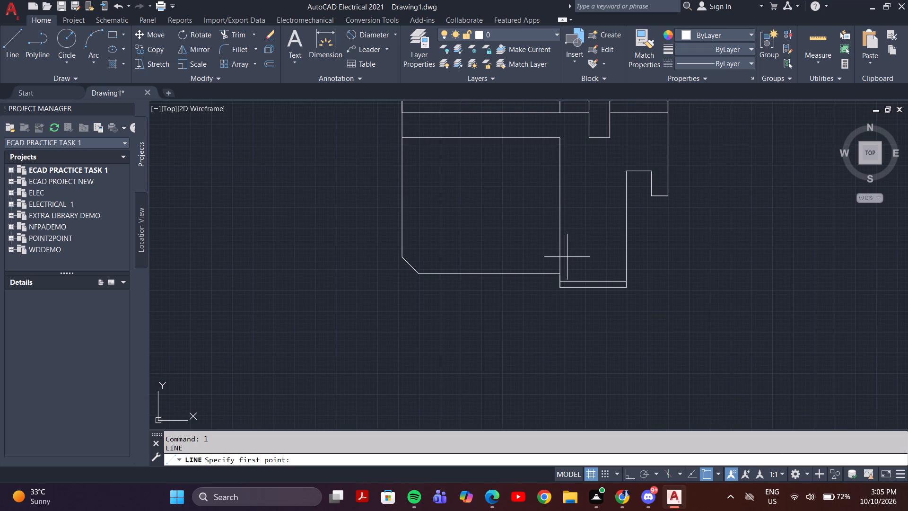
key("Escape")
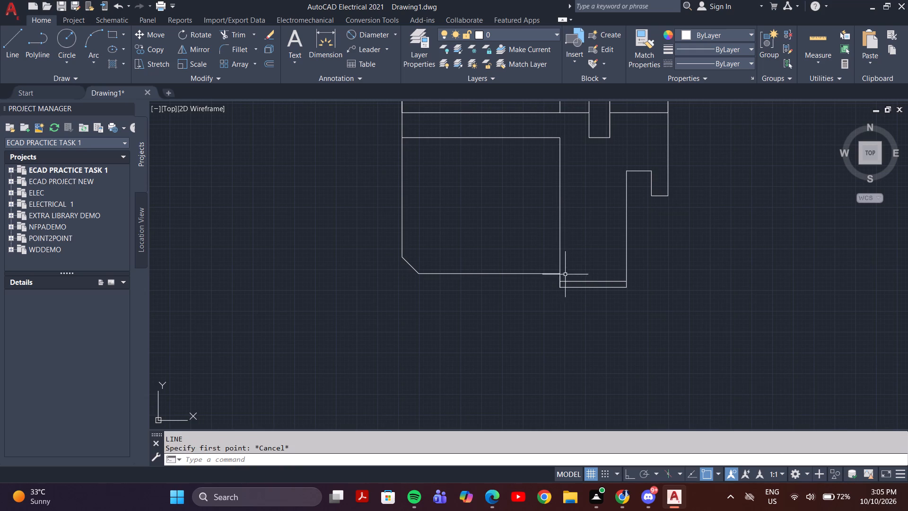
Draw a second horizontal line across the flange above the chamfered block's bottom edge and trim its overhang past the flange's right edge.
key("l")
key("Return")
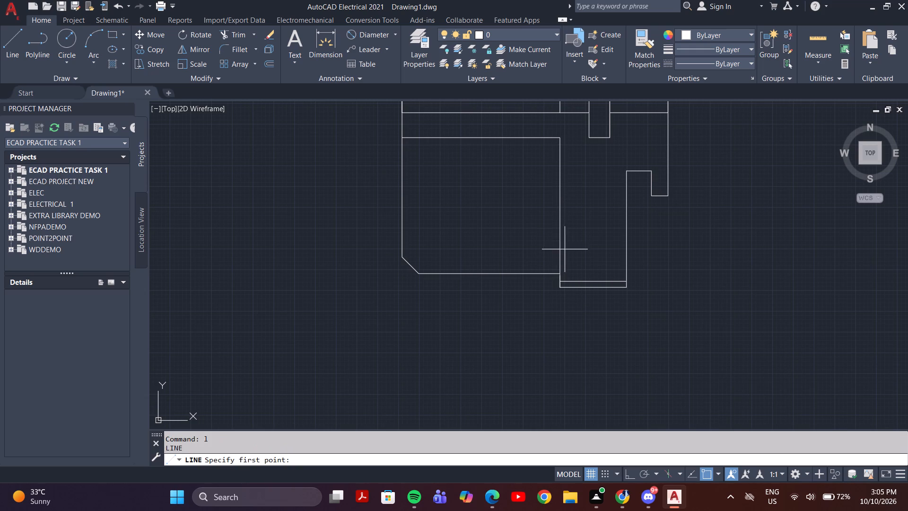
left_click(559, 247)
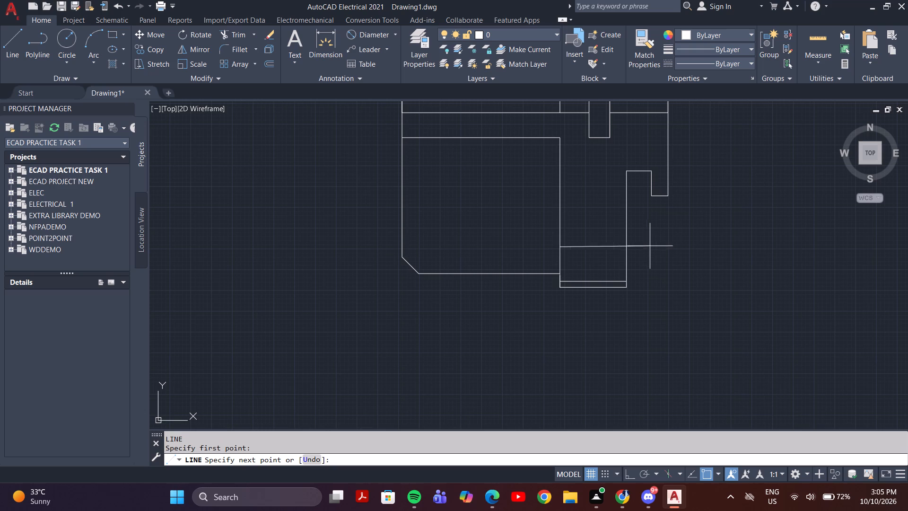
key("F8")
left_click(653, 247)
key("Escape")
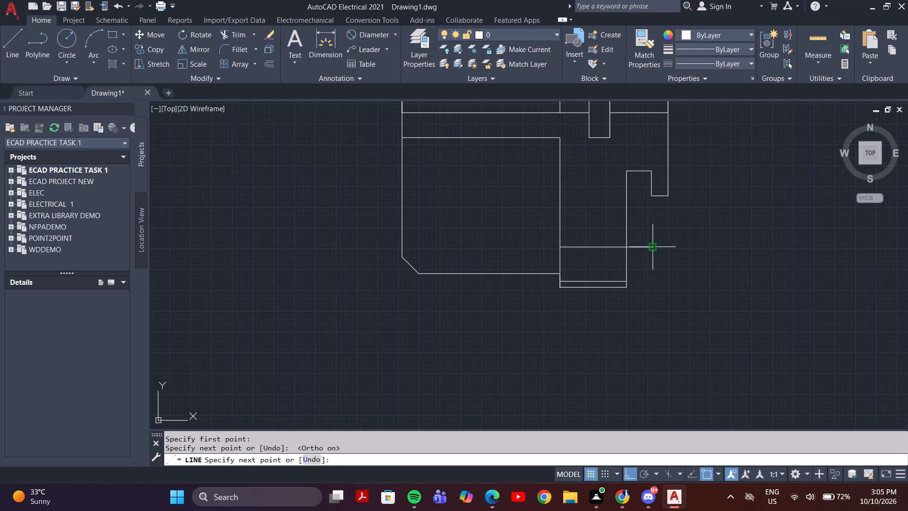
type("tr")
key("Return")
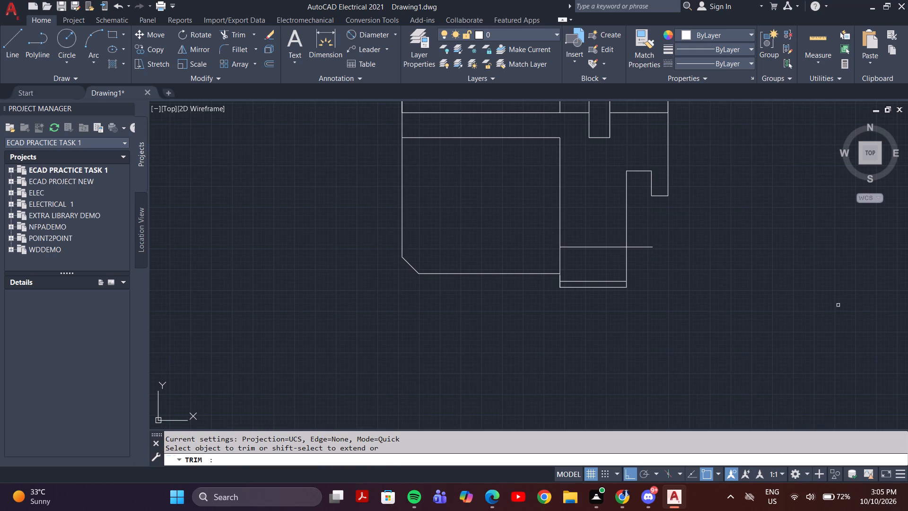
left_click(647, 246)
key("Escape")
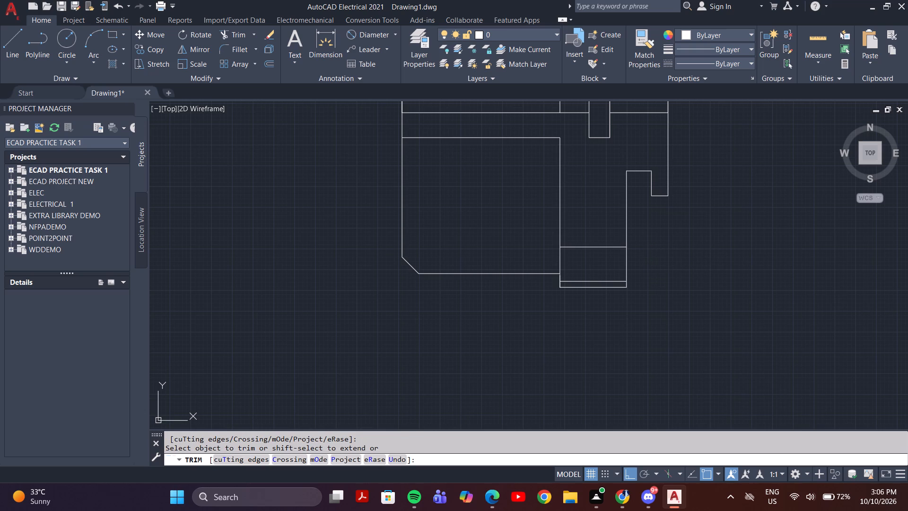
Draw a vertical line from the new horizontal line's midpoint down to the lower horizontal line inside the flange.
key("l")
key("Return")
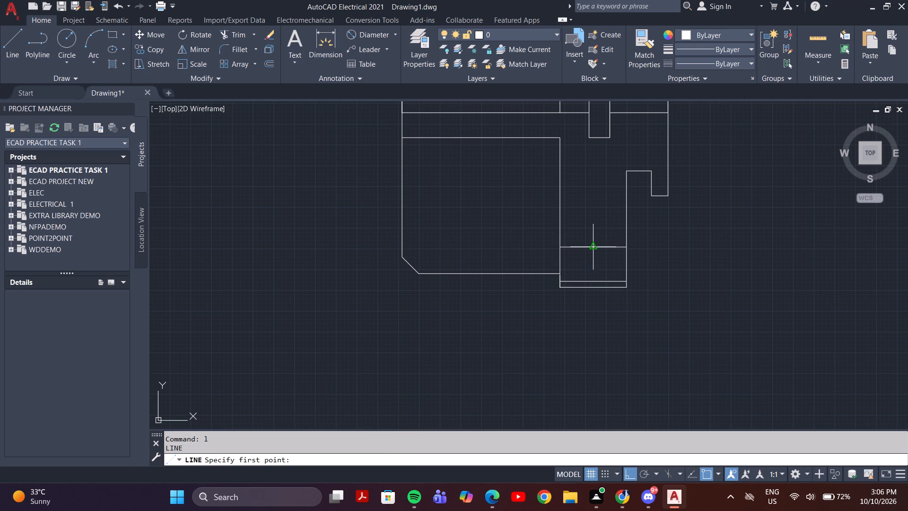
left_click(594, 248)
left_click(595, 285)
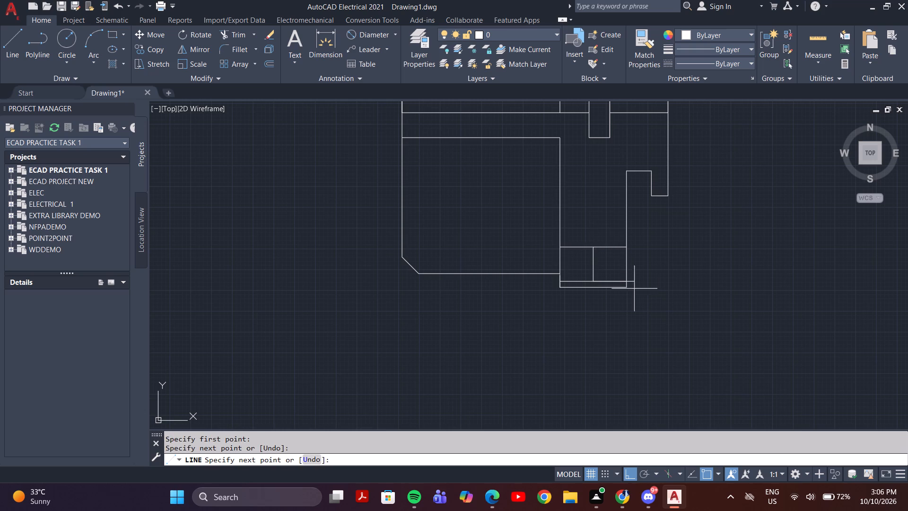
key("Escape")
Trim the parts of both horizontal flange lines to the right of the vertical middle line.
type("tr")
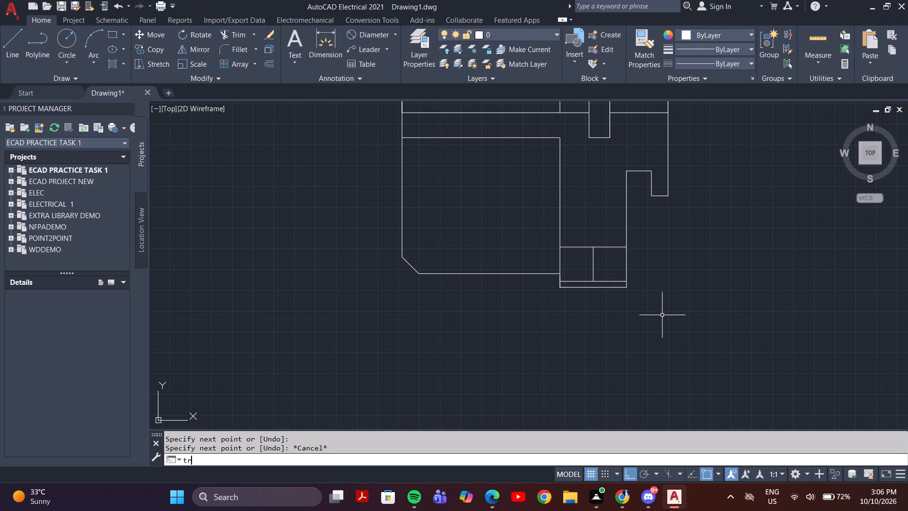
key("Return")
scroll(584, 242, "up", 2)
left_click_drag(633, 239, 637, 345)
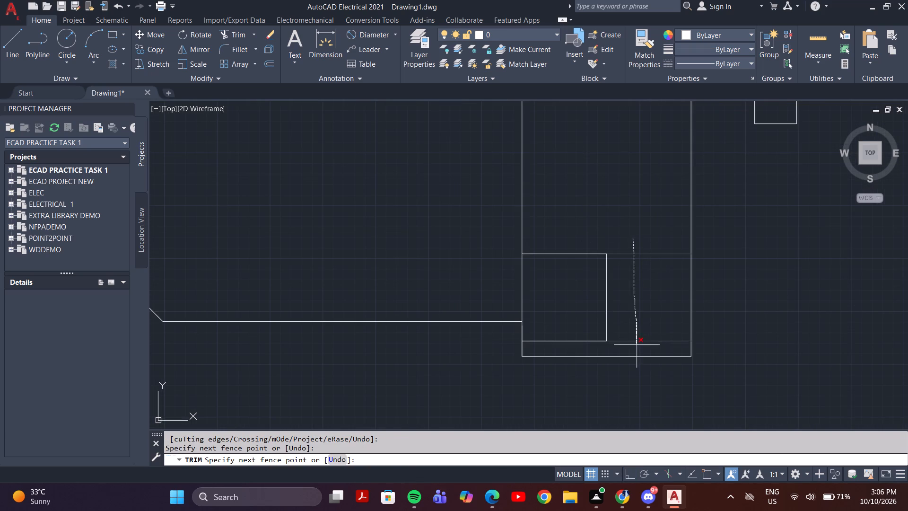
left_click_drag(637, 345, 637, 347)
scroll(558, 298, "down", 3)
key("Escape")
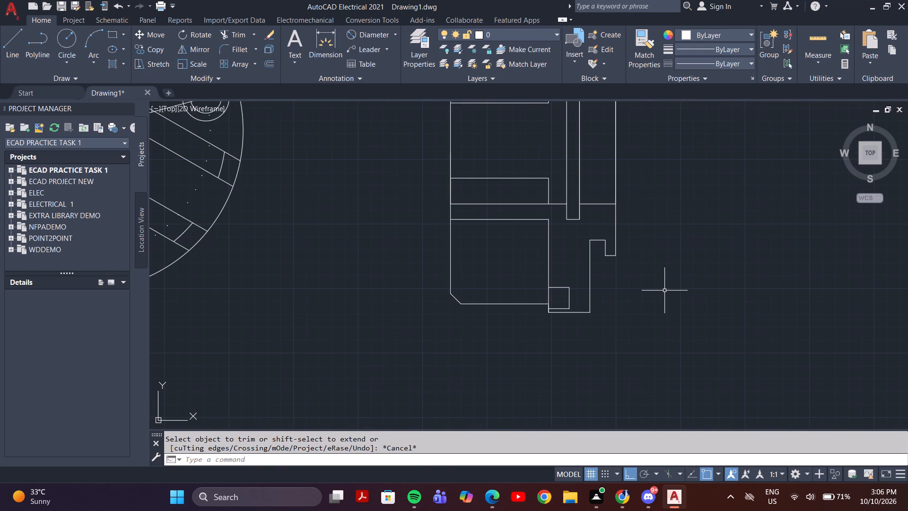
Draw a horizontal centre line from the vertical line's midpoint to the flange's right edge, trimming its overhang there.
key("l")
key("Return")
scroll(570, 296, "up", 3)
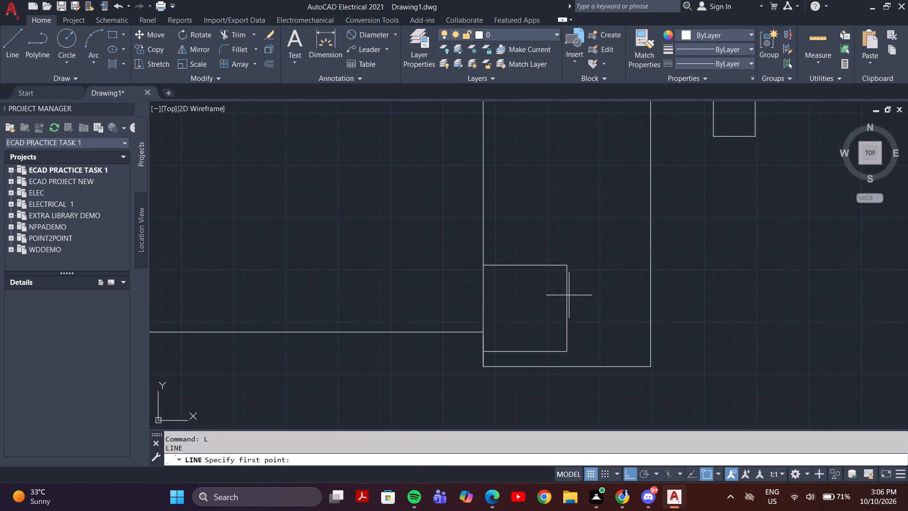
left_click(567, 310)
left_click(682, 306)
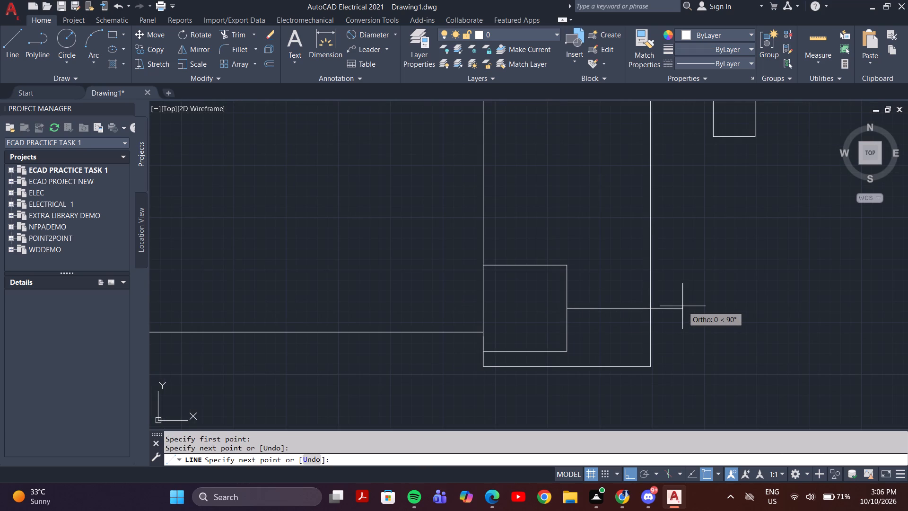
key("Escape")
type("tr")
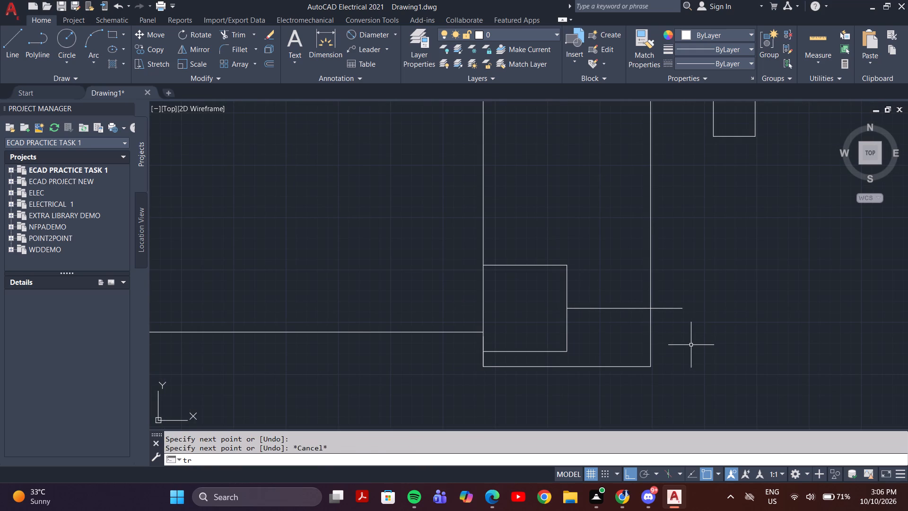
key("Return")
left_click_drag(674, 288, 674, 334)
key("Escape")
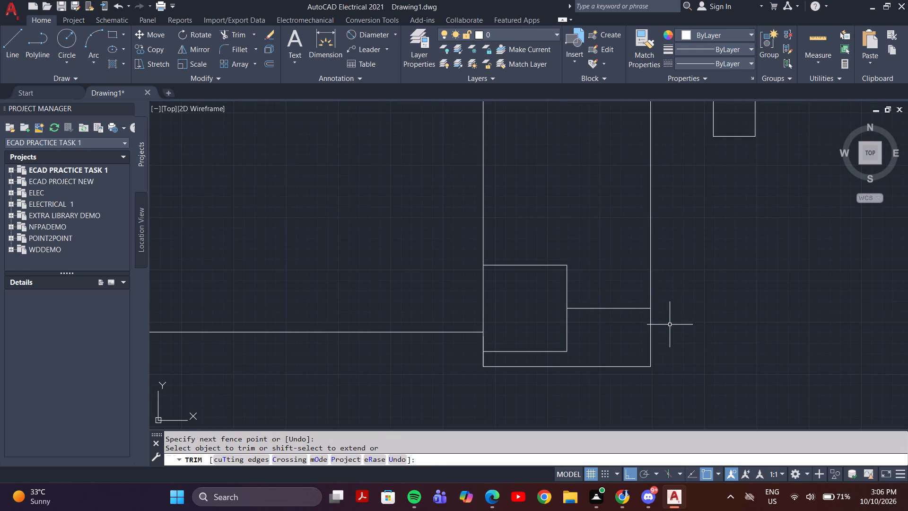
Offset the horizontal centre line 2.5 to both sides, above and below.
key("o")
key("Return")
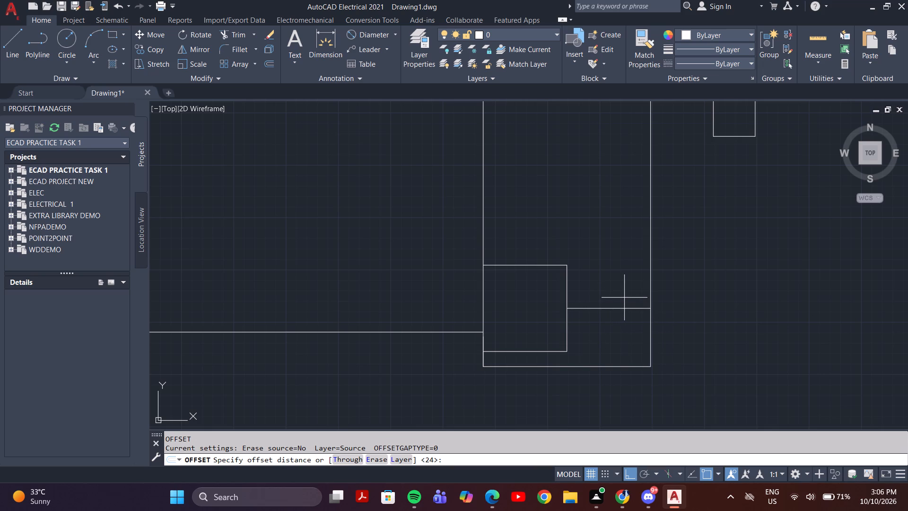
type("2.")
key("5")
key("Return")
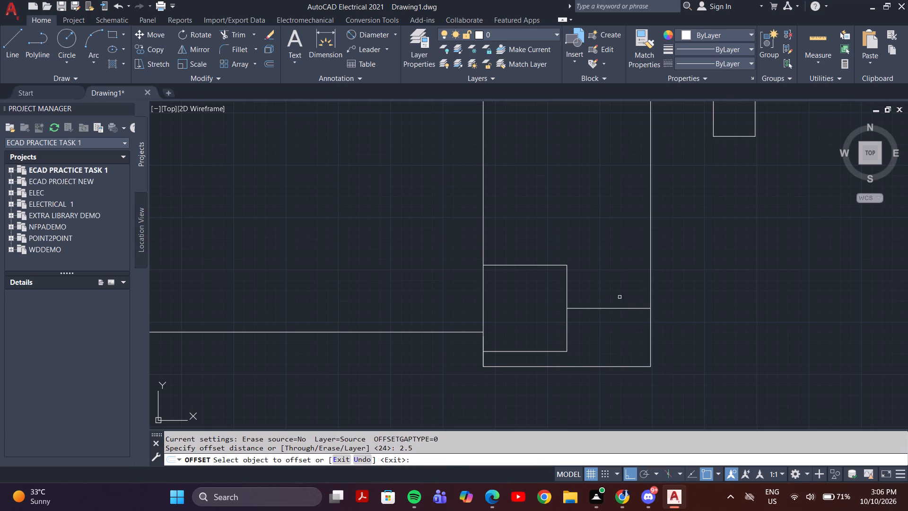
left_click(616, 308)
left_click(613, 288)
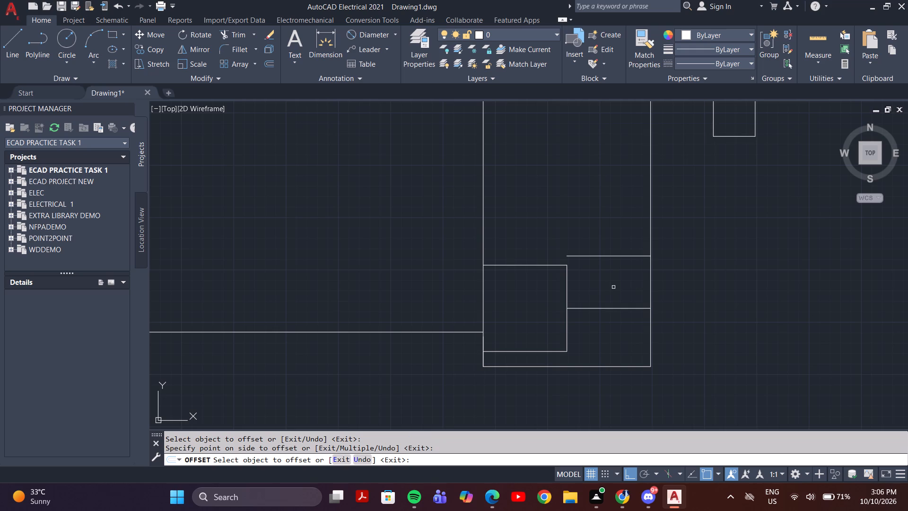
left_click(614, 310)
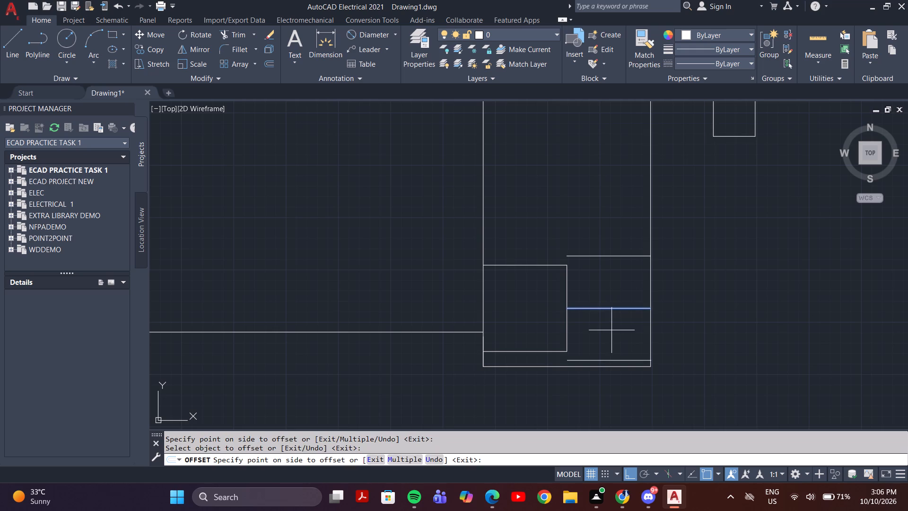
left_click(611, 330)
key("Escape")
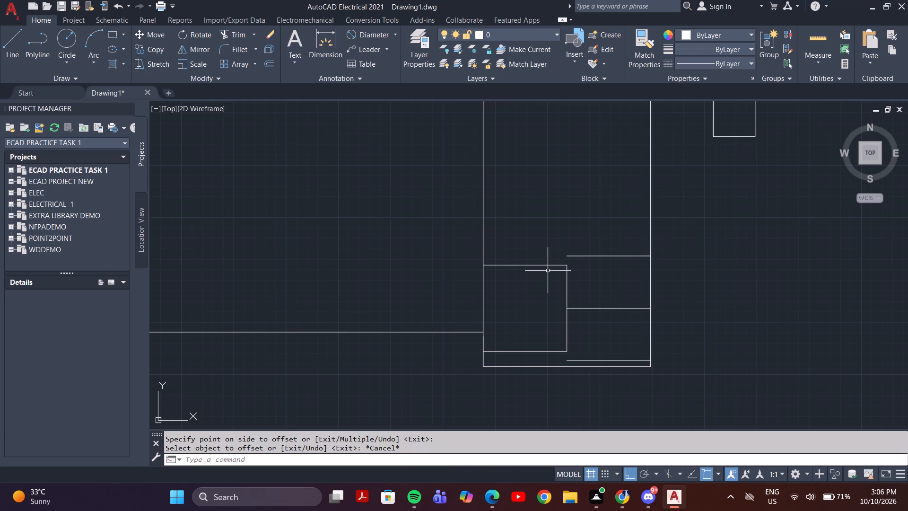
Erase the three construction lines forming the box in the left half of the flange.
left_click(545, 266)
left_click(568, 296)
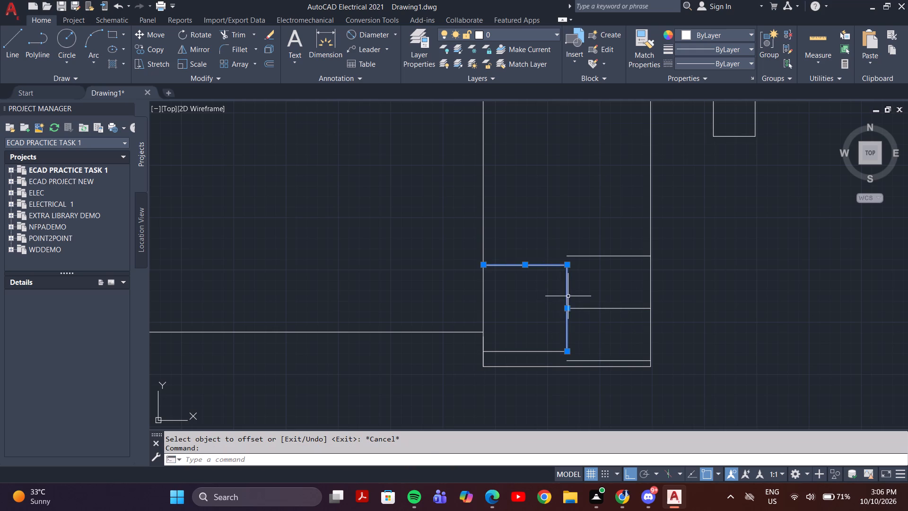
left_click(541, 353)
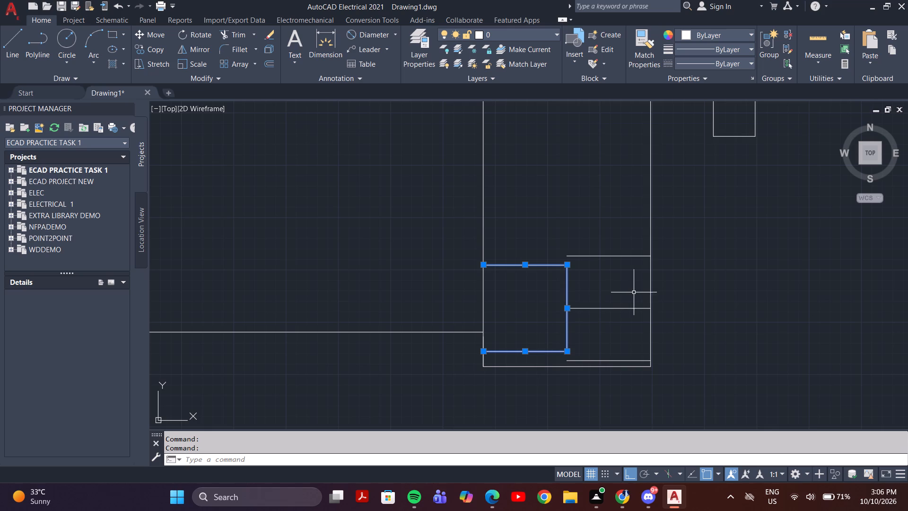
key("Delete")
Draw a short vertical line from the chamfer's upper end down past the level of the block's bottom edge.
scroll(487, 300, "down", 2)
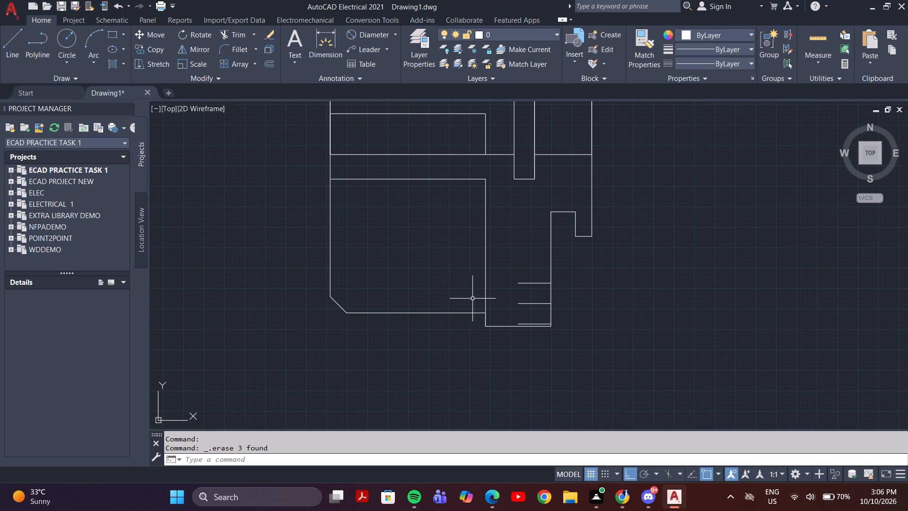
key("l")
key("Return")
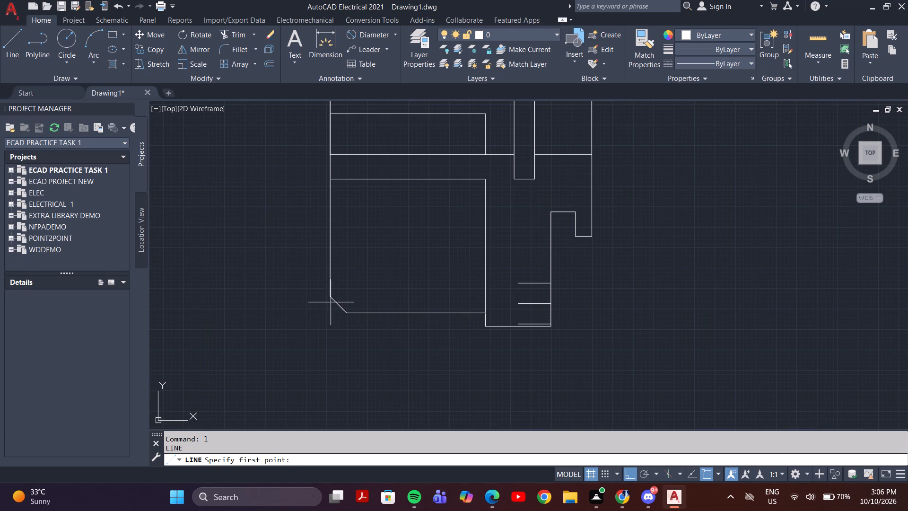
left_click(331, 298)
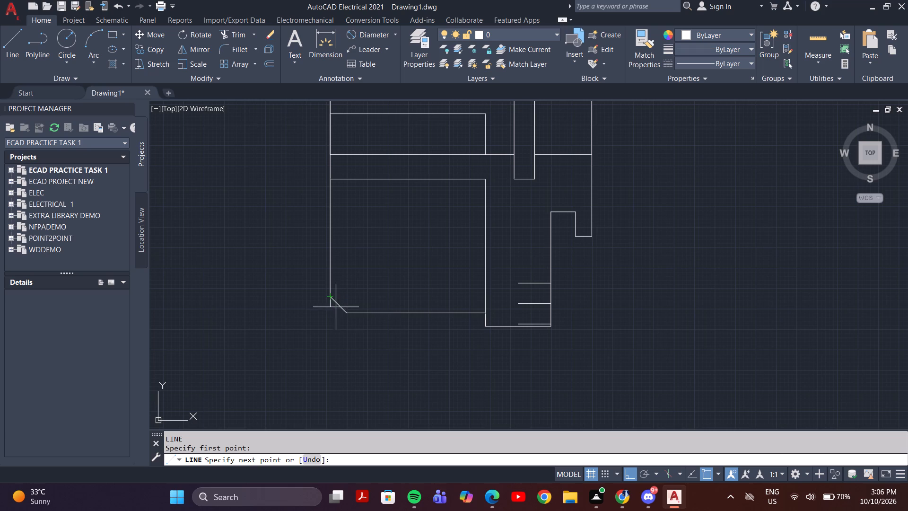
left_click(330, 316)
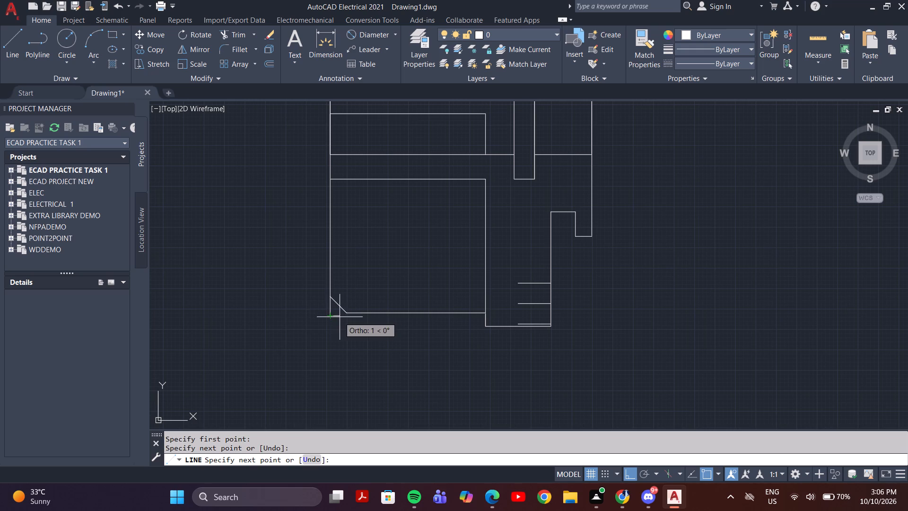
key("space")
Draw a horizontal line from the chamfer's midpoint to the block's right edge, and back left past the block's left edge.
key("space")
left_click(339, 306)
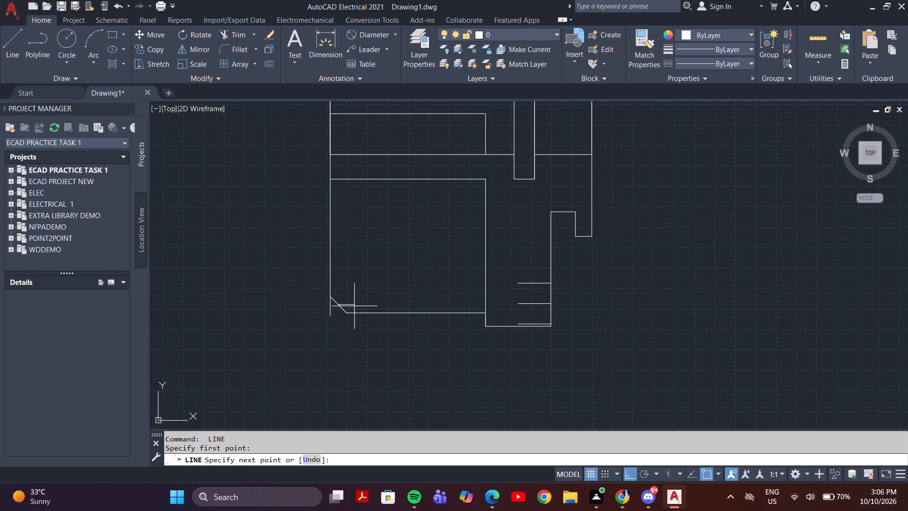
left_click(488, 306)
left_click(282, 320)
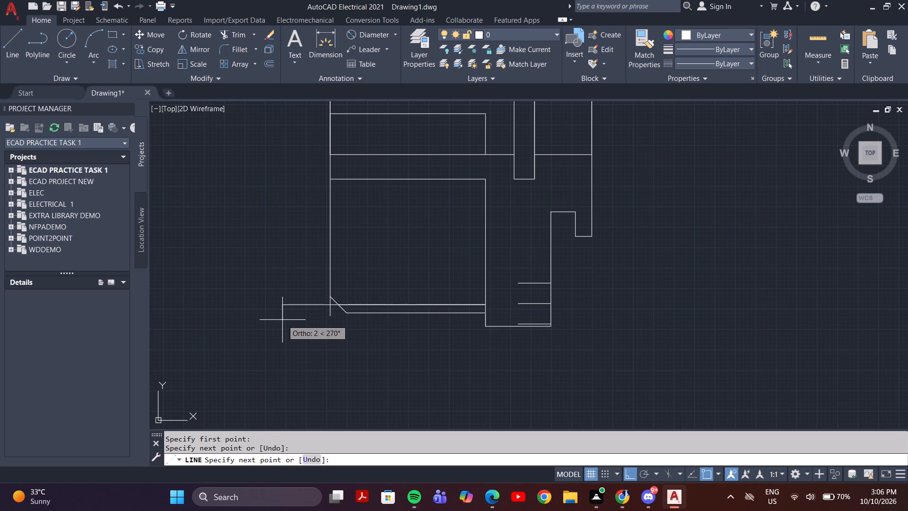
key("Escape")
Trim the line overhangs at the block's lower-left corner and remove the chamfer and old bottom edge, leaving a square corner.
key("t")
key("r")
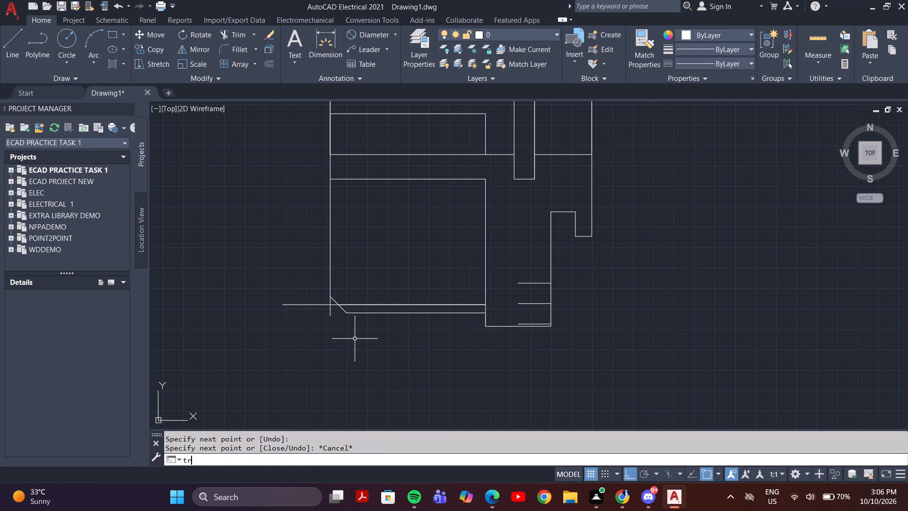
key("Return")
left_click_drag(332, 312, 316, 300)
left_click_drag(316, 300, 321, 319)
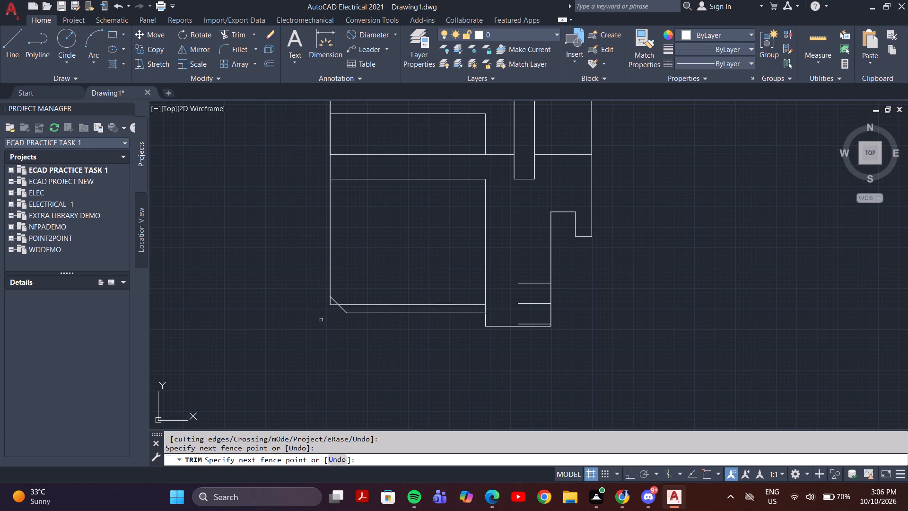
scroll(334, 306, "up", 2)
left_click(330, 291)
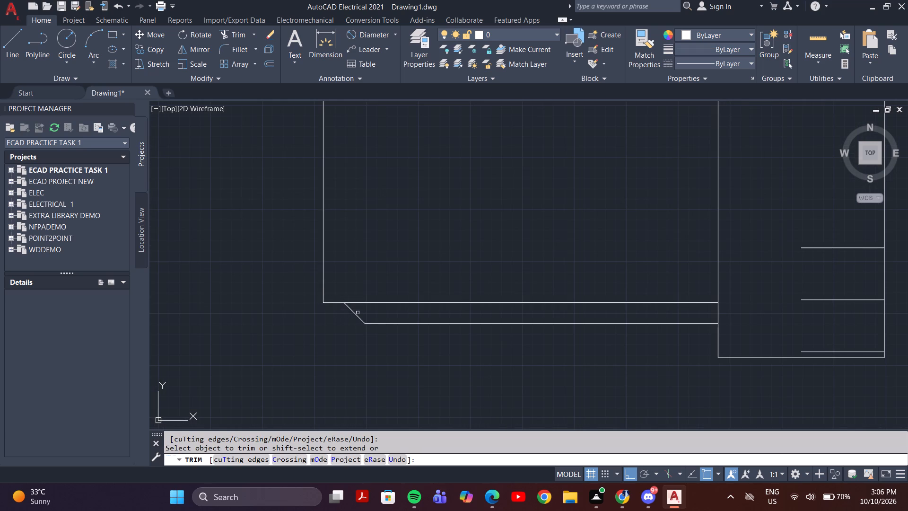
left_click(356, 316)
left_click(386, 324)
scroll(532, 324, "down", 3)
middle_click_drag(537, 329, 481, 337)
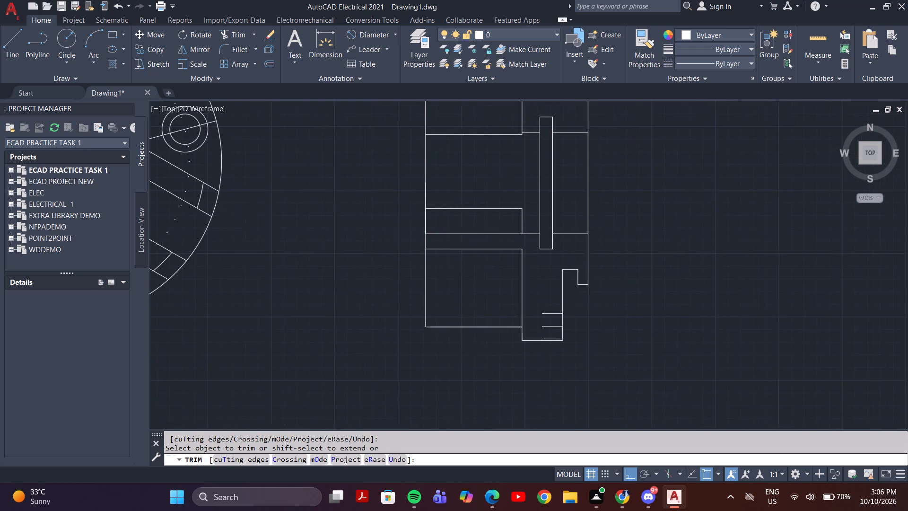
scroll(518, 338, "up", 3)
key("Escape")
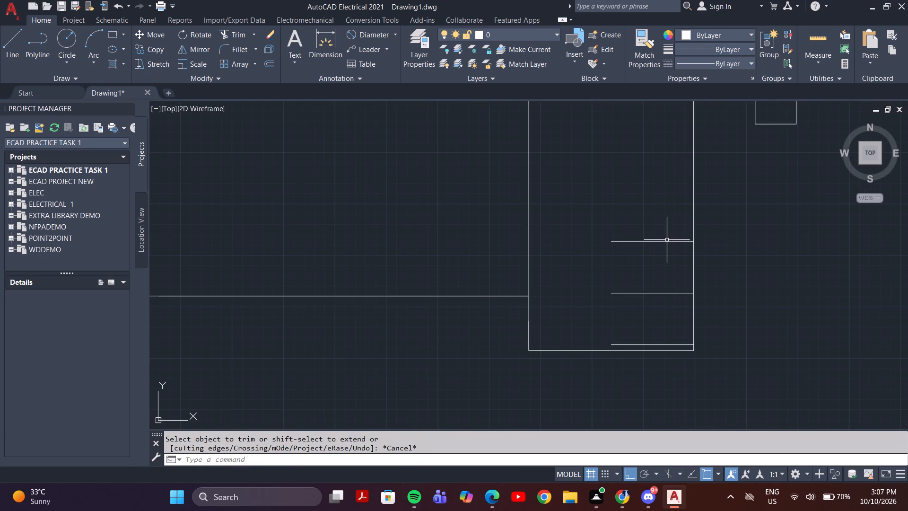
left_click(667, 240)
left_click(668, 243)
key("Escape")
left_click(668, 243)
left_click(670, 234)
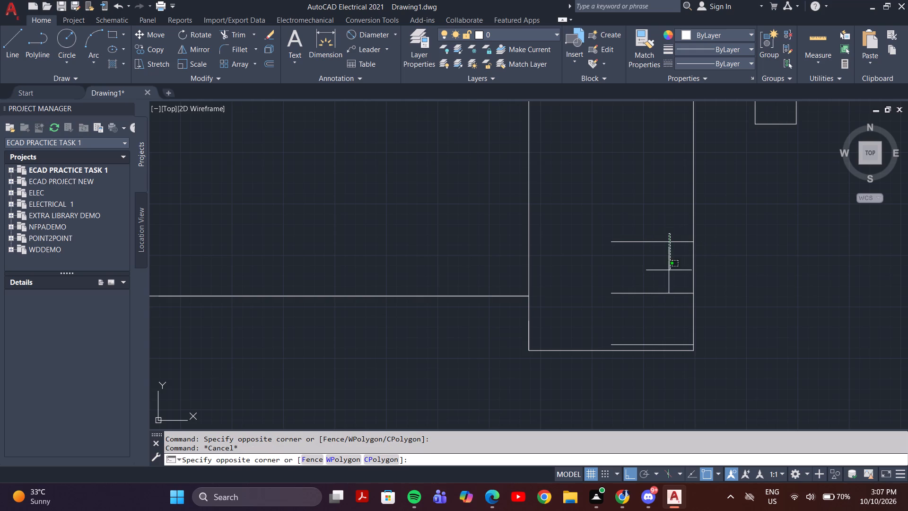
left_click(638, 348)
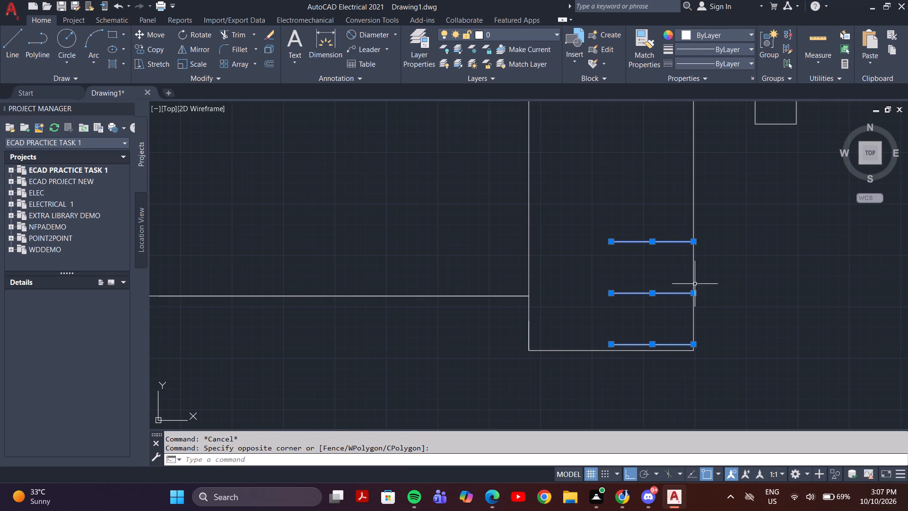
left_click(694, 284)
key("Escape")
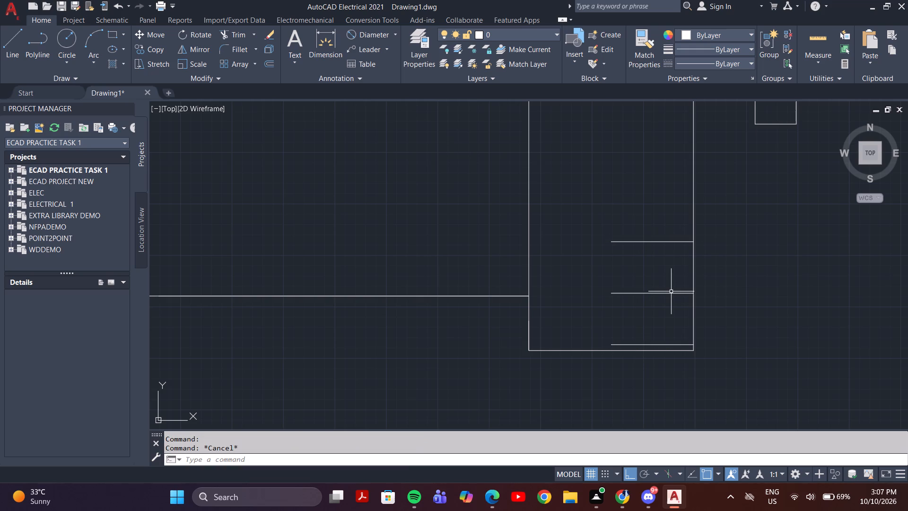
Draw a vertical line in two segments joining the right ends of the three short horizontal lines in the lower flange block.
key("l")
key("Return")
left_click(692, 241)
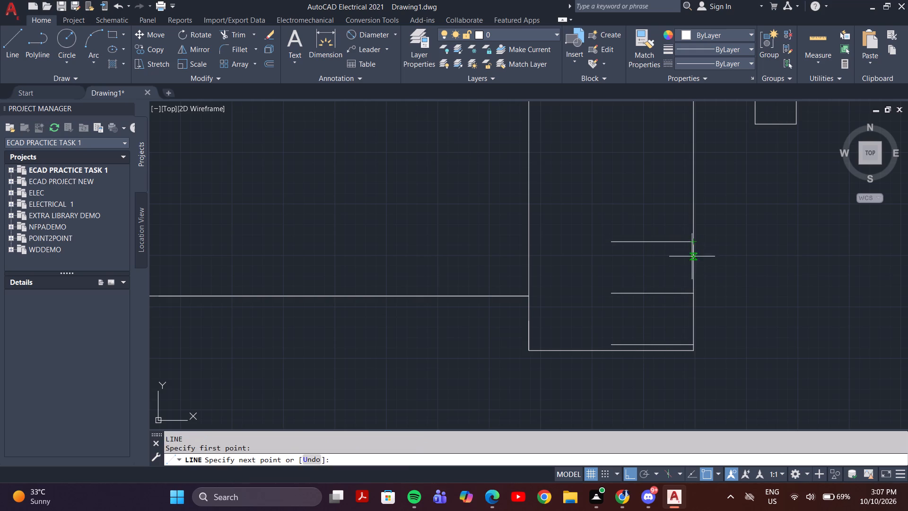
left_click(693, 293)
left_click(693, 345)
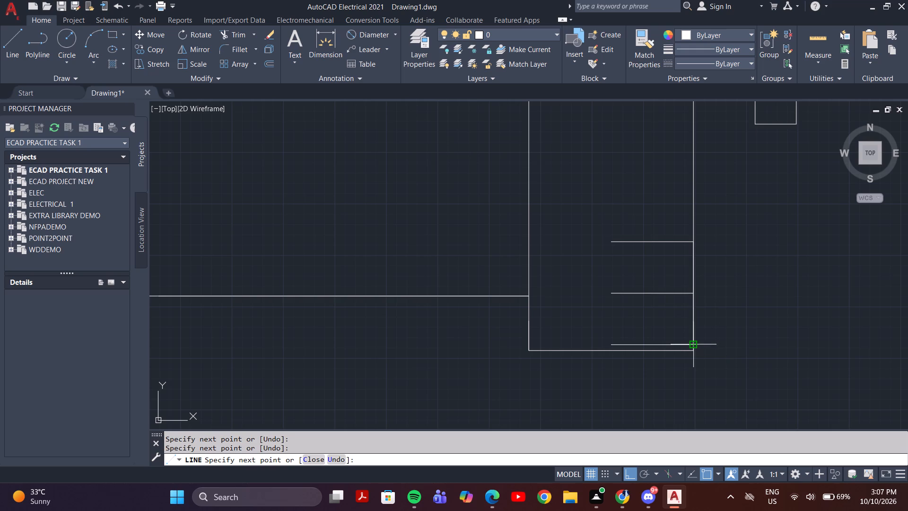
key("Return")
Move the three short horizontal lines and their two vertical segments slightly upward along the block's right edge.
left_click_drag(660, 232, 657, 239)
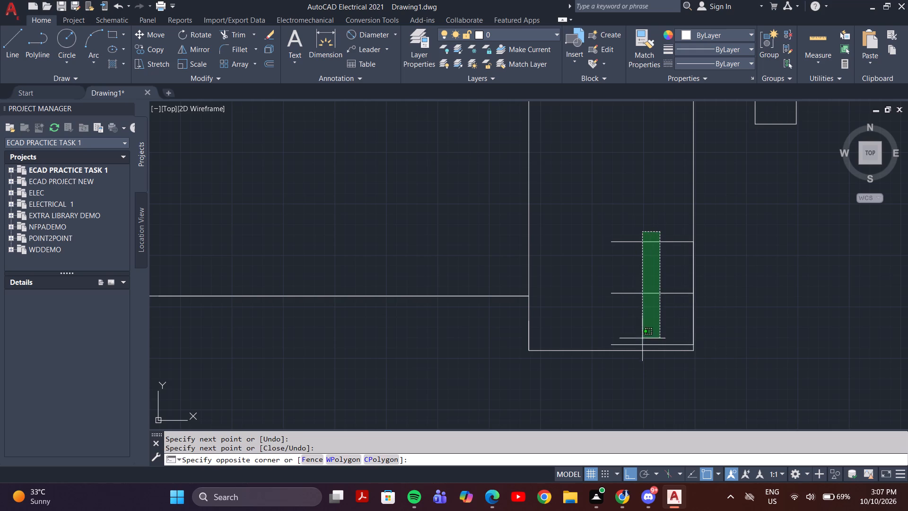
left_click(639, 348)
left_click(692, 281)
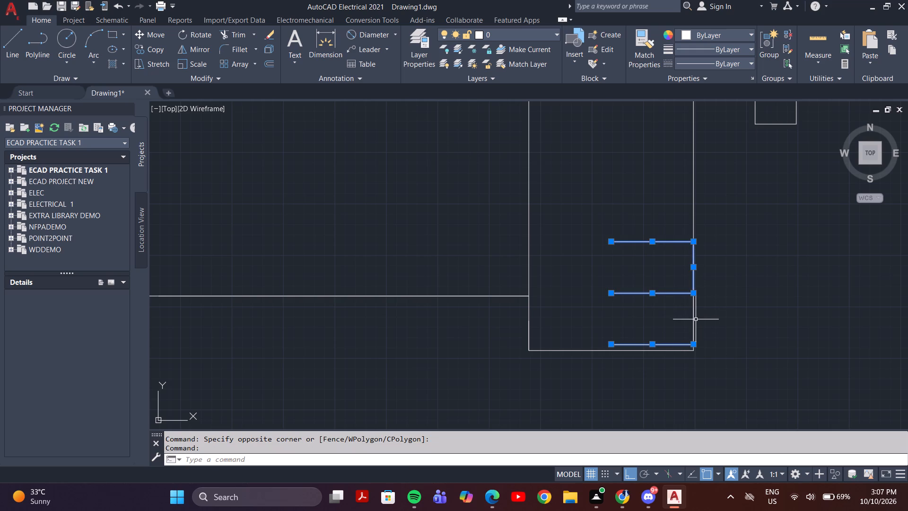
left_click(694, 320)
key("m")
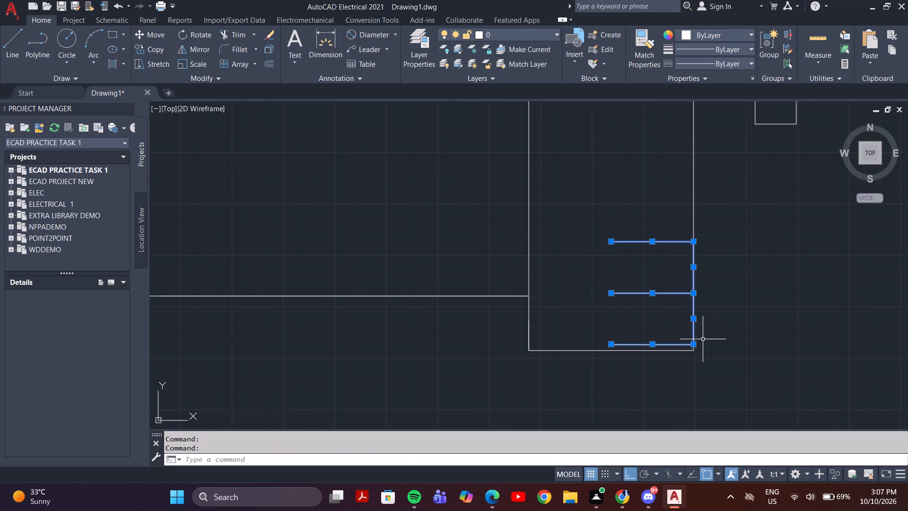
key("Return")
key("F8")
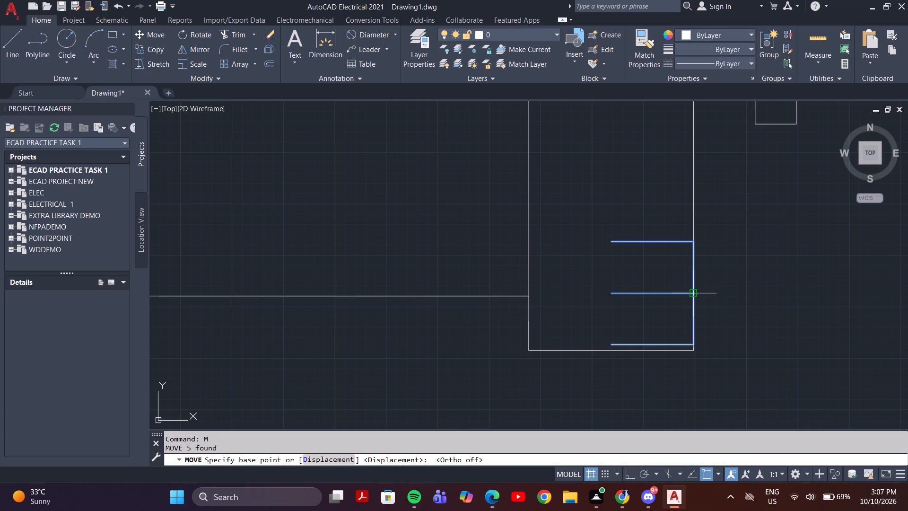
left_click(693, 291)
key("F8")
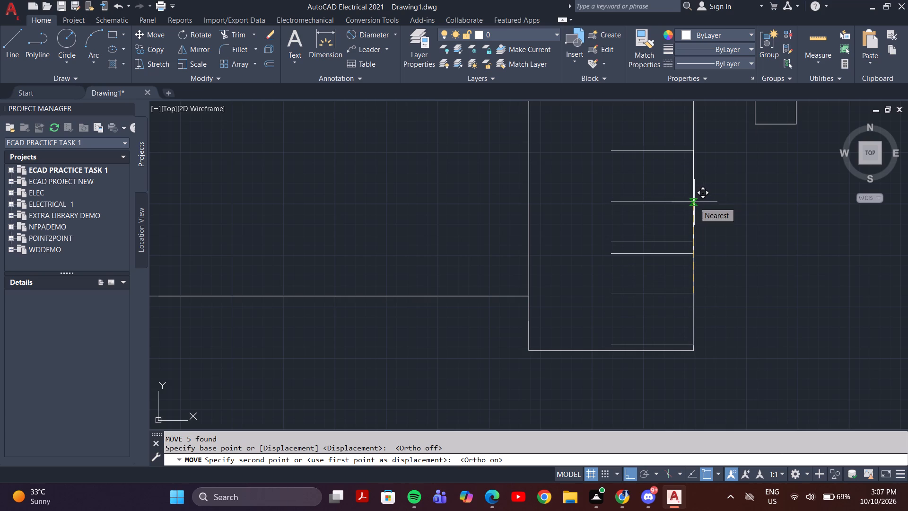
left_click(685, 261)
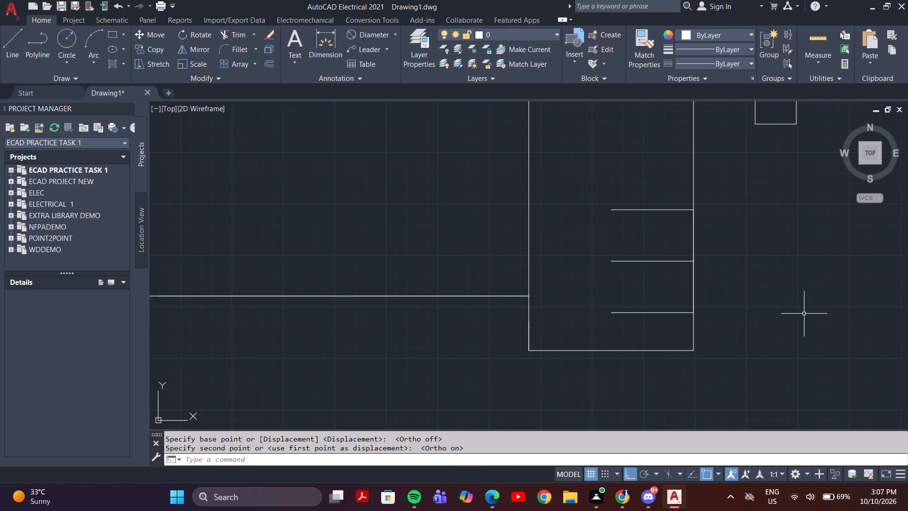
key("Escape")
Draw lines from the middle line's left end up and down, each continuing left past the block's left edge, to outline the counterbore.
left_click(17, 39)
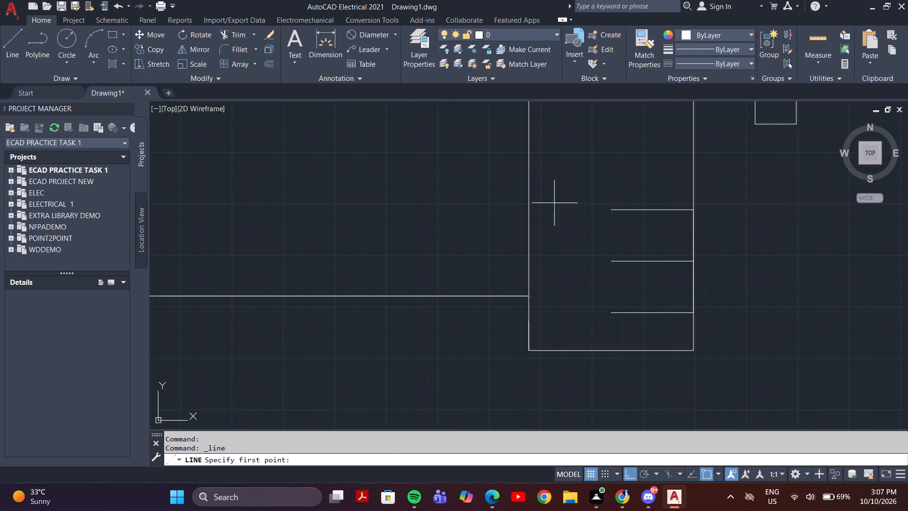
left_click(613, 261)
left_click(609, 193)
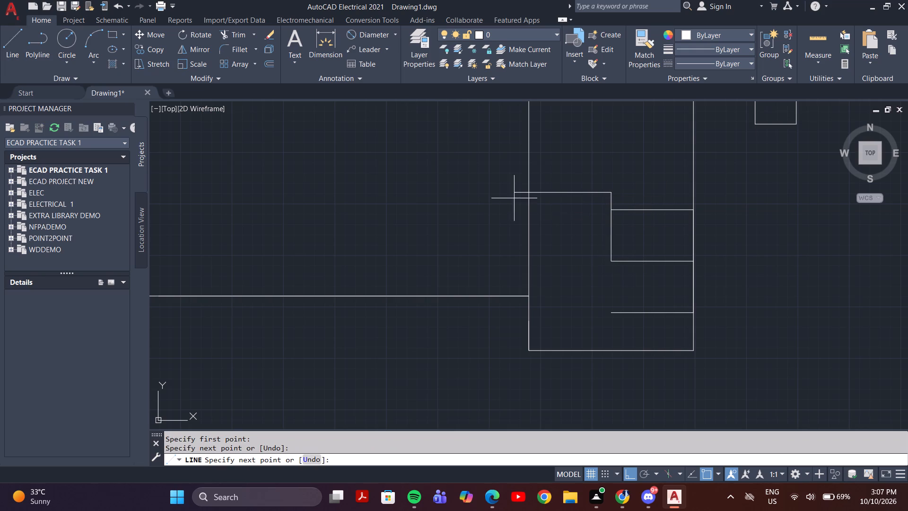
left_click(508, 198)
key("space")
key("space")
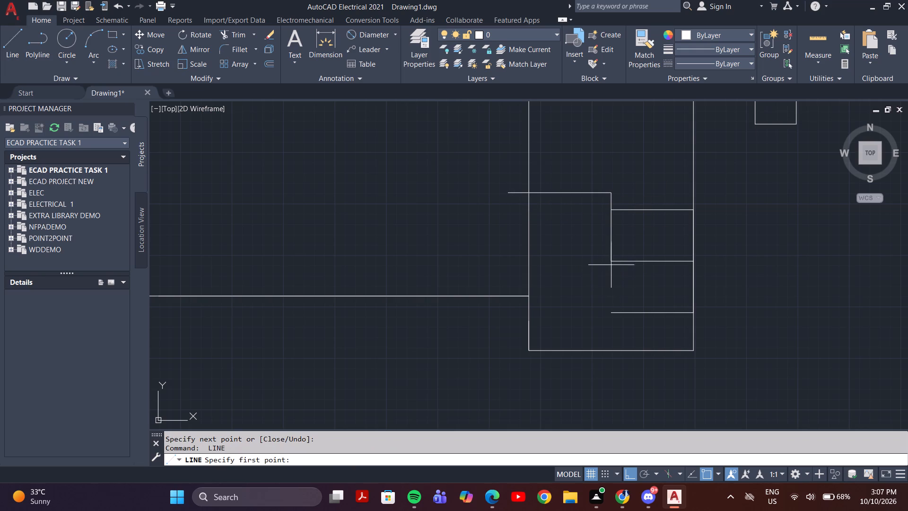
left_click(611, 261)
left_click(617, 334)
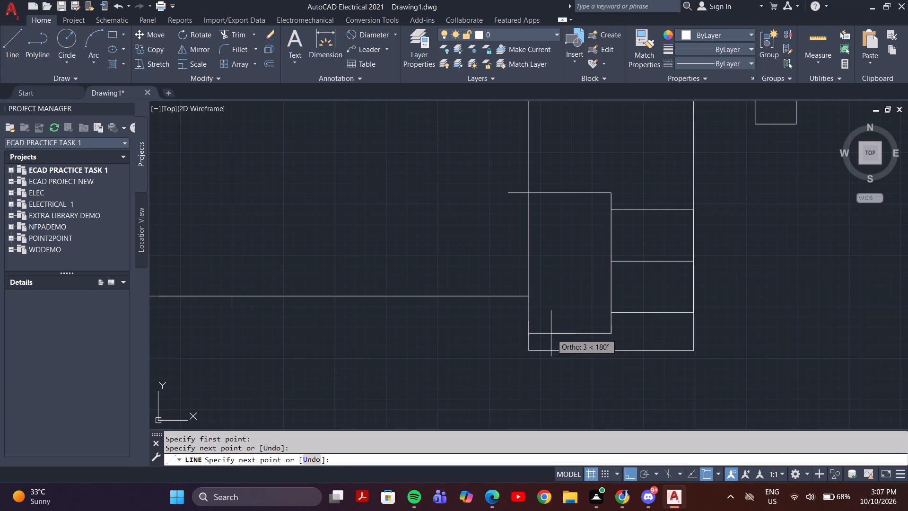
left_click(494, 335)
key("Escape")
Trim both counterbore line overhangs outside the block's left edge and remove the hole's middle horizontal line.
type("tr")
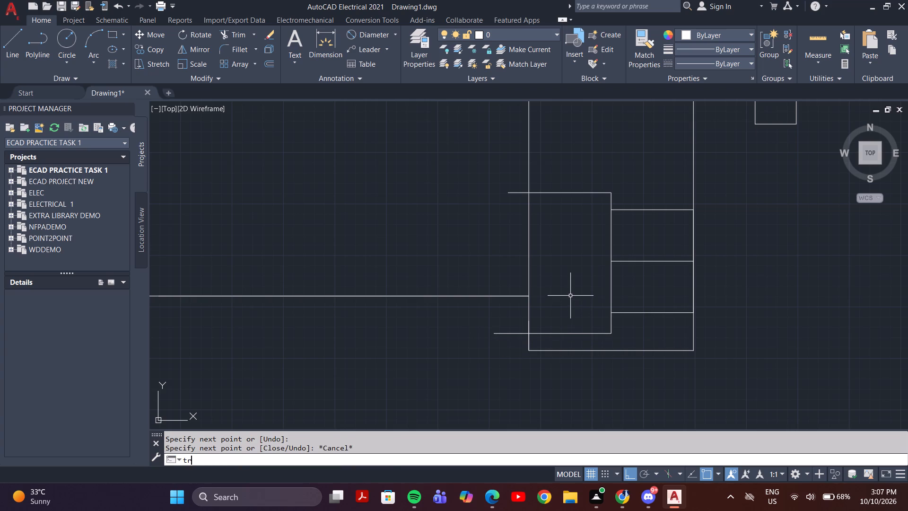
key("Return")
left_click_drag(515, 180, 513, 209)
left_click_drag(509, 322, 512, 359)
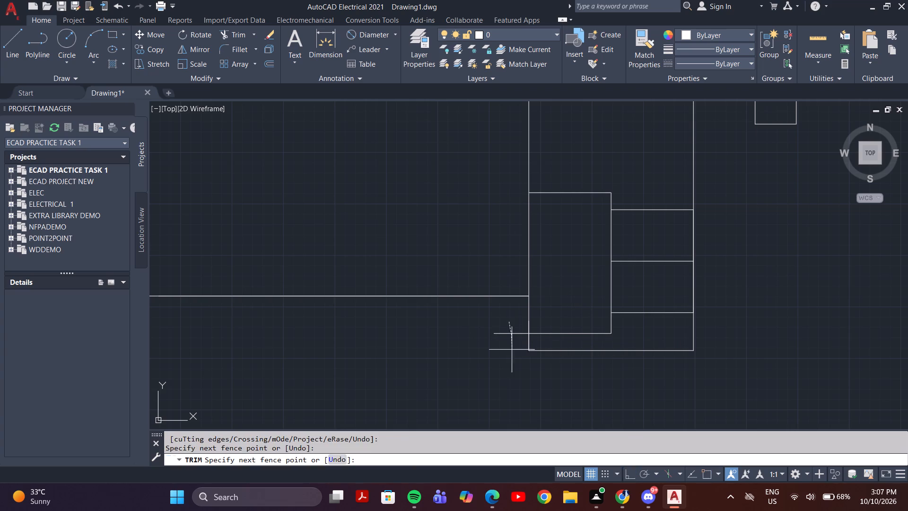
left_click_drag(512, 359, 512, 361)
left_click(658, 262)
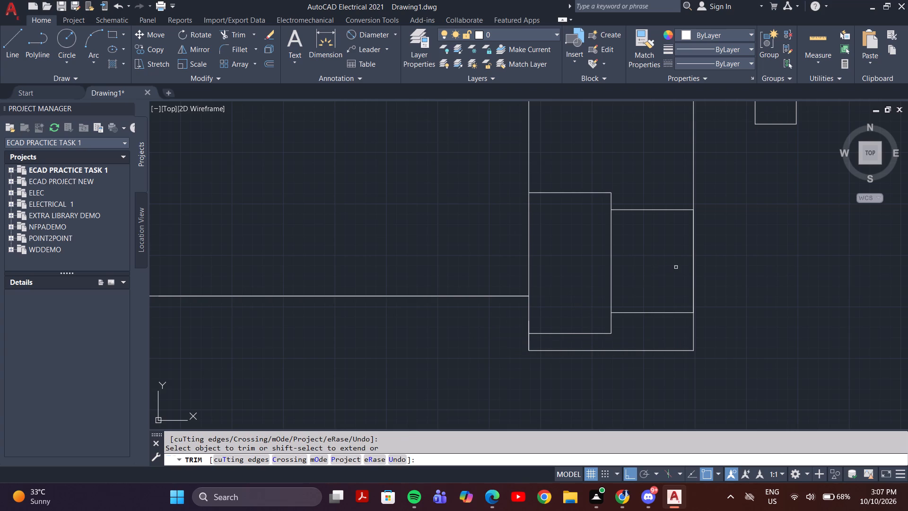
Trim away the portions of the radial construction lines inside the circular view's central circle.
scroll(679, 267, "down", 2)
scroll(725, 253, "down", 1)
middle_click_drag(738, 257, 647, 312)
scroll(642, 301, "down", 1)
middle_click_drag(688, 254, 638, 262)
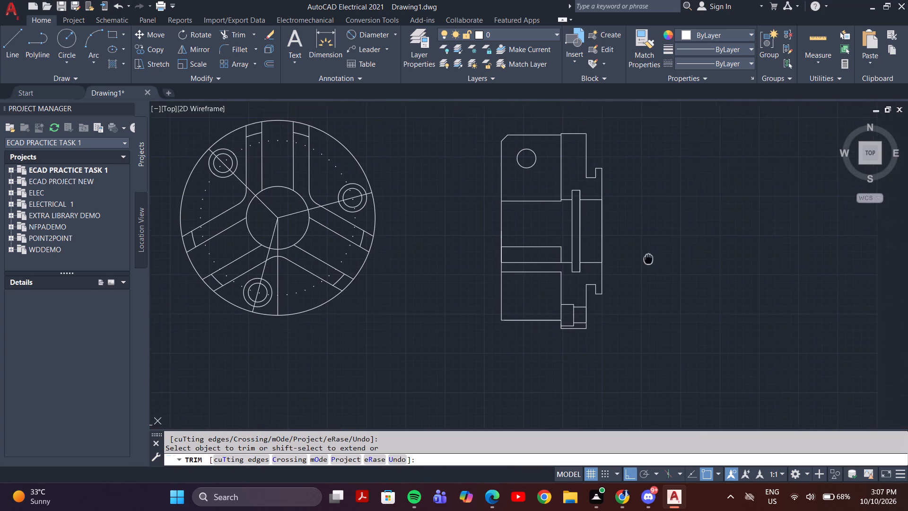
middle_click_drag(638, 262, 623, 253)
scroll(624, 255, "down", 1)
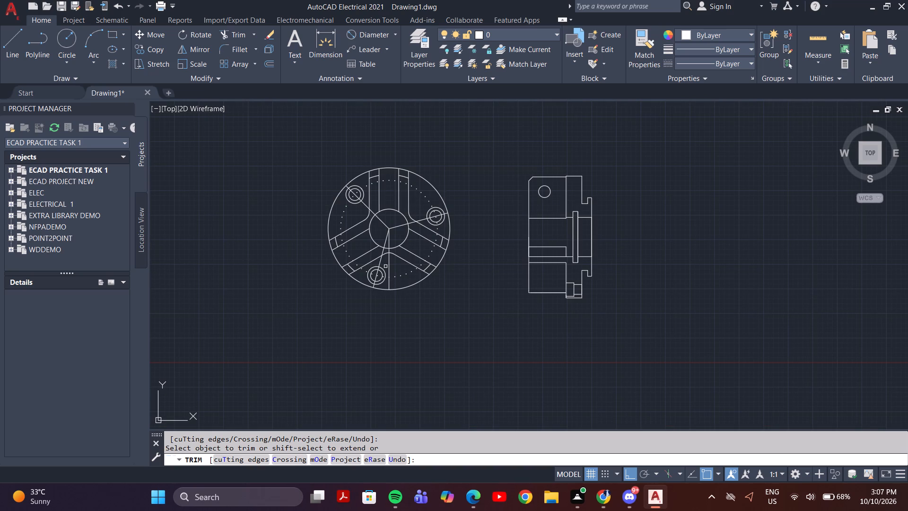
scroll(394, 264, "up", 3)
left_click_drag(397, 141, 362, 106)
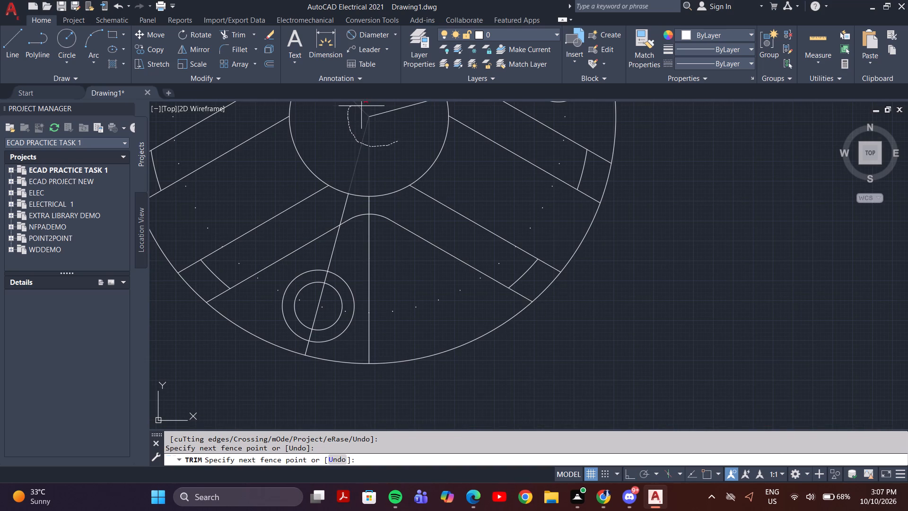
left_click_drag(362, 106, 382, 136)
scroll(382, 136, "down", 2)
scroll(362, 210, "up", 4)
scroll(355, 189, "down", 3)
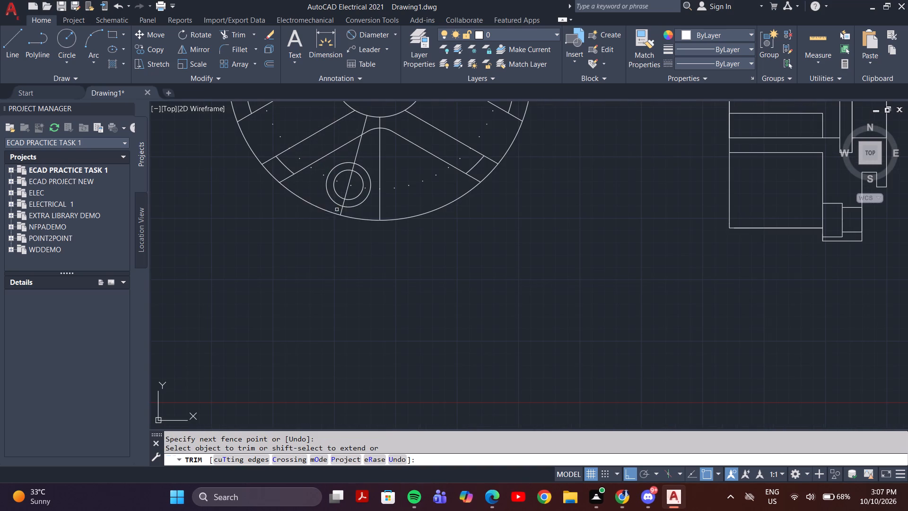
key("Escape")
Erase the remaining vertical construction line below the central circle and the three radial lines through the hole circles.
left_click(356, 156)
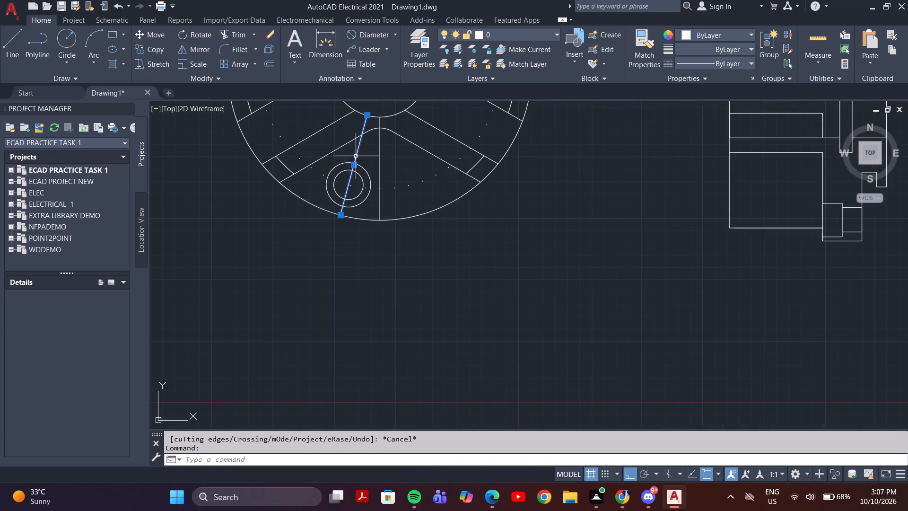
key("Delete")
left_click(382, 156)
double_click(381, 158)
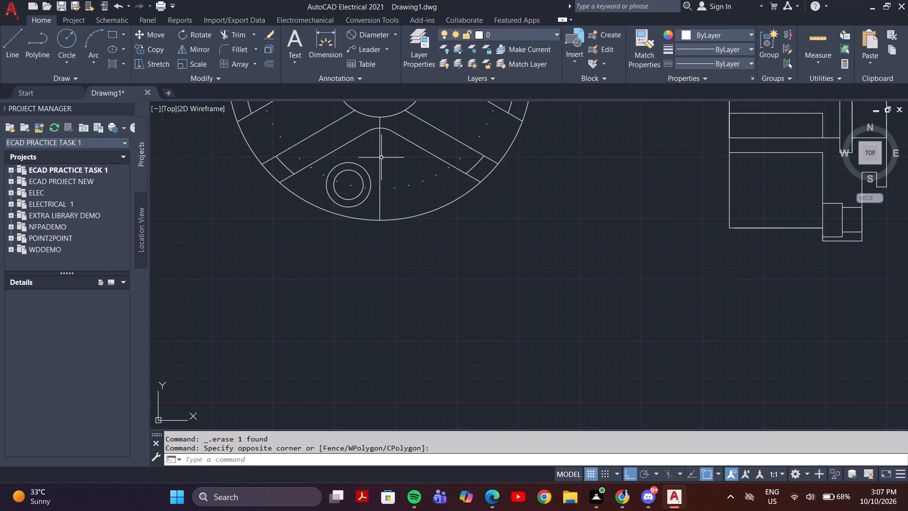
left_click(379, 163)
key("Delete")
scroll(384, 161, "down", 3)
middle_click_drag(384, 160, 388, 253)
scroll(382, 237, "up", 5)
scroll(365, 210, "down", 4)
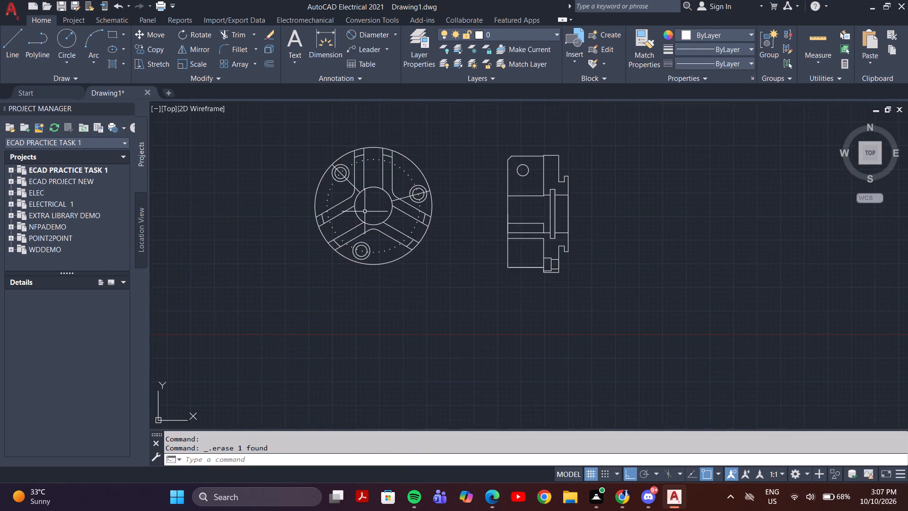
middle_click_drag(367, 213, 376, 292)
scroll(362, 269, "up", 3)
left_click(349, 245)
key("Delete")
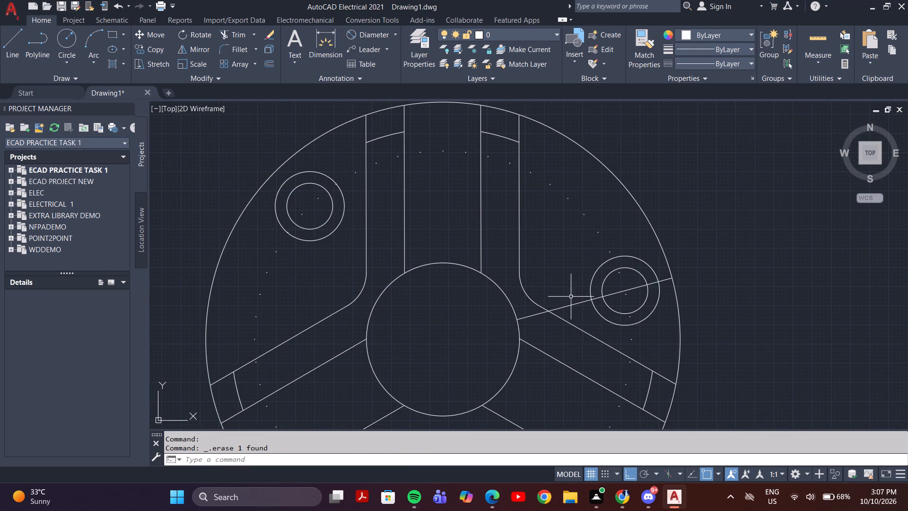
left_click(575, 306)
key("Delete")
scroll(579, 292, "down", 2)
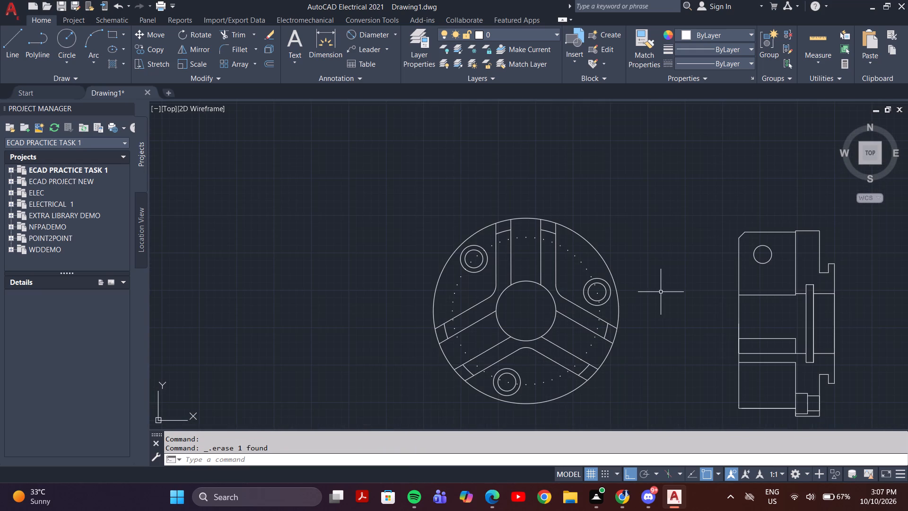
Move the entire side view closer to the circular view with Ortho off.
middle_click_drag(658, 289, 584, 234)
left_click(798, 157)
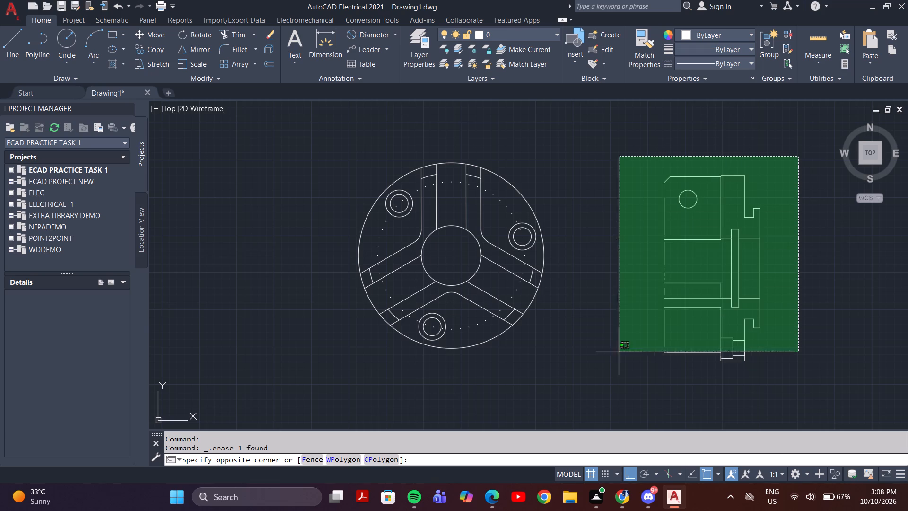
key("Escape")
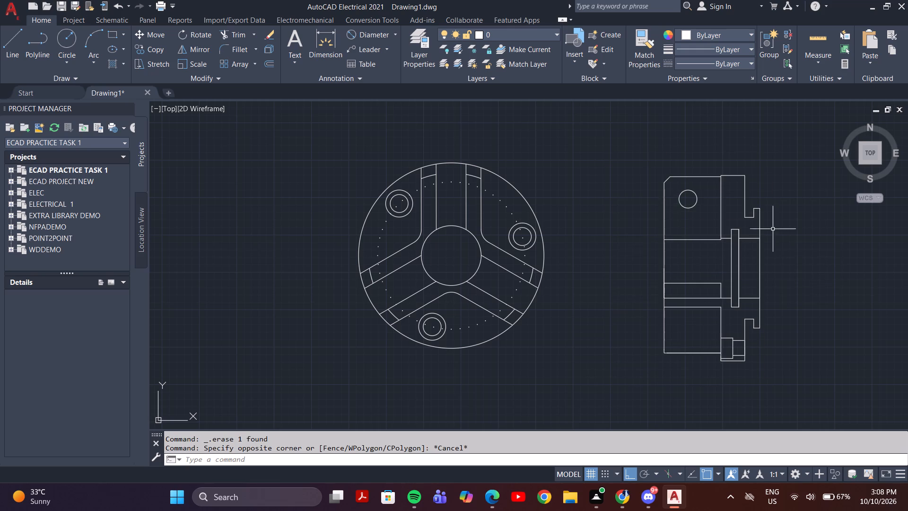
left_click(769, 151)
left_click(601, 381)
key("m")
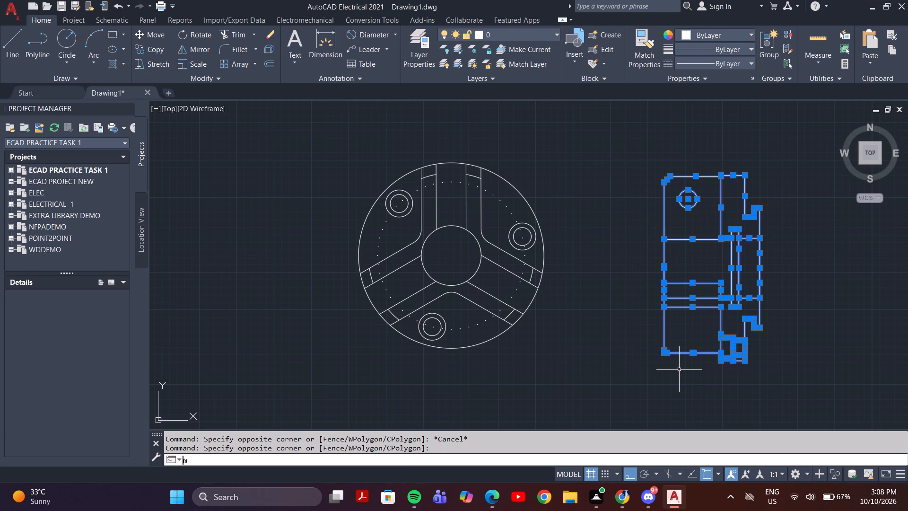
key("Return")
left_click(721, 238)
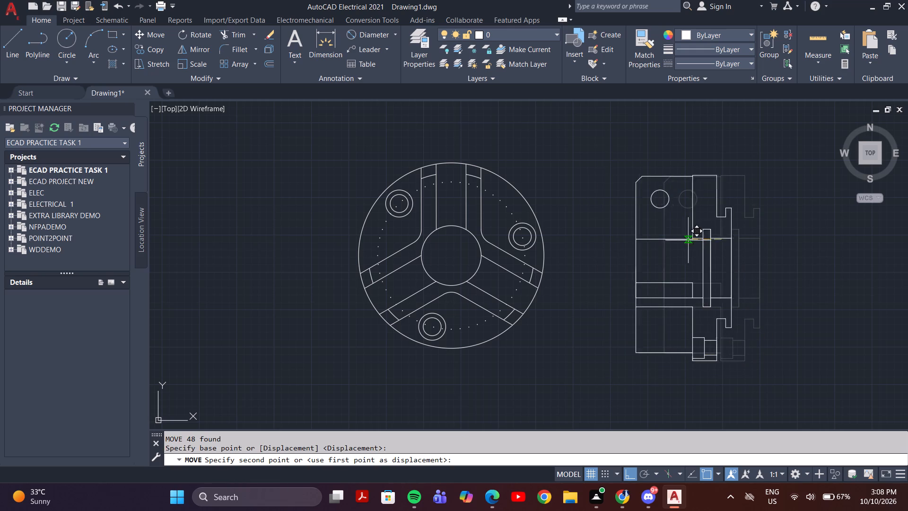
key("F8")
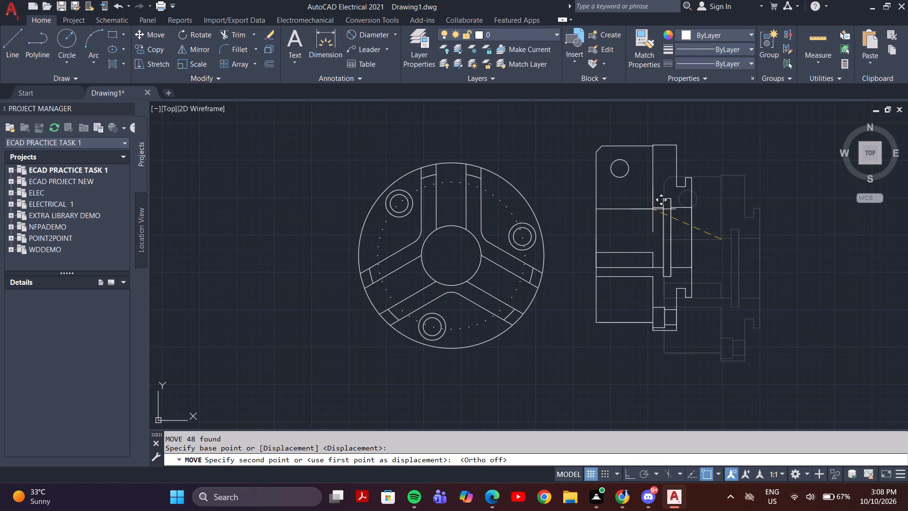
left_click(649, 229)
Hatch the side view's upper stepped flange section above the bore, using hatch colour 99,100,102 and scale 10.
middle_click_drag(711, 242, 629, 251)
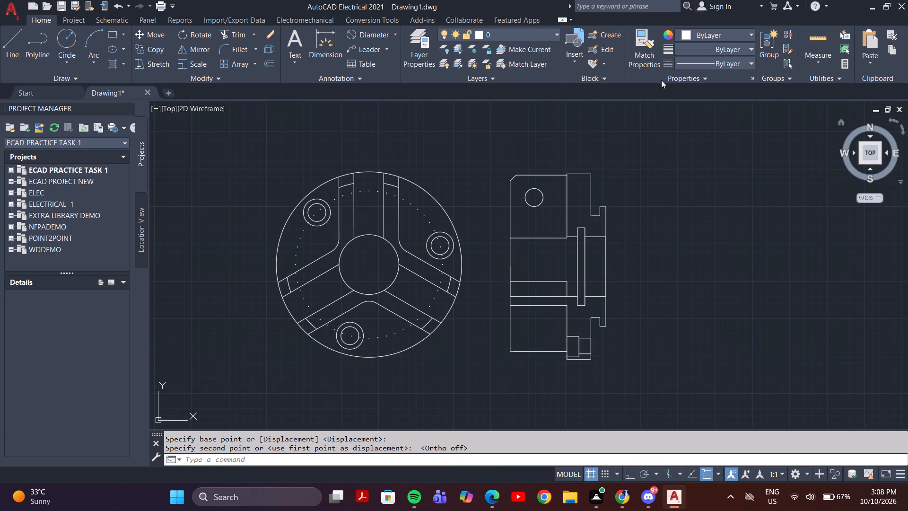
key("h")
key("Return")
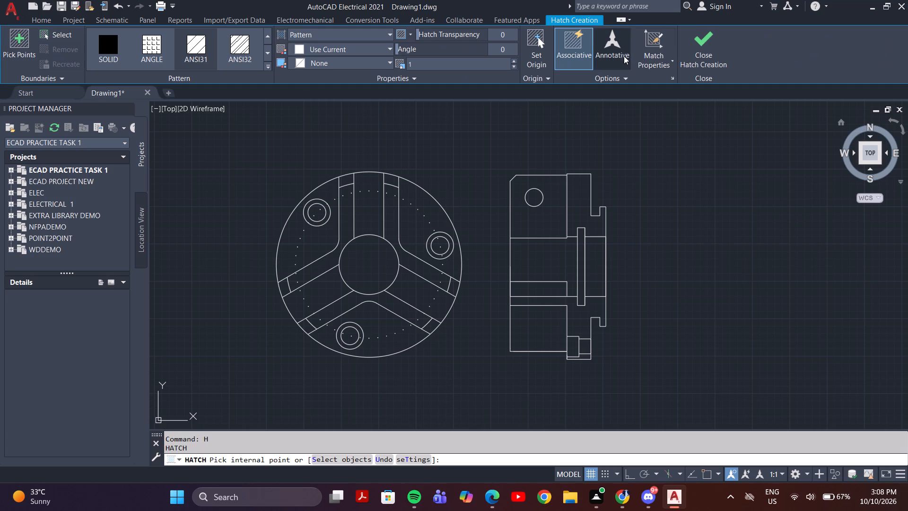
left_click(327, 44)
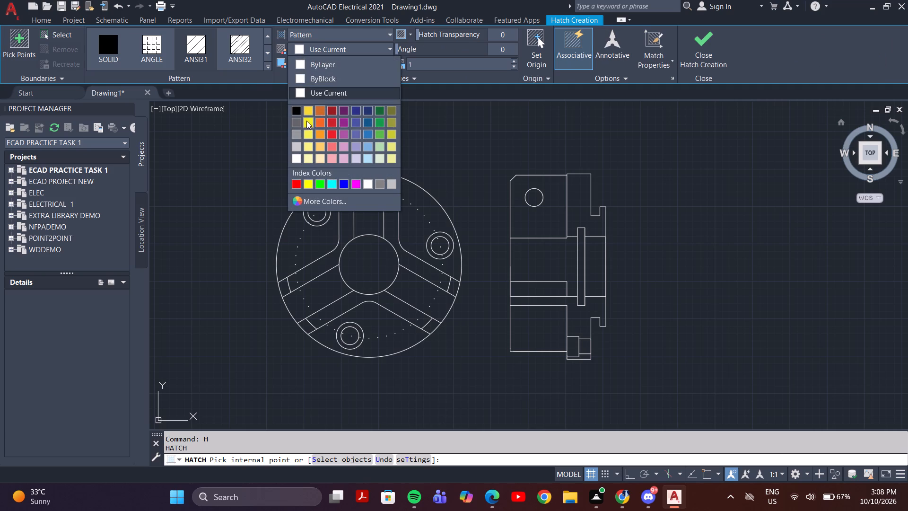
left_click(297, 123)
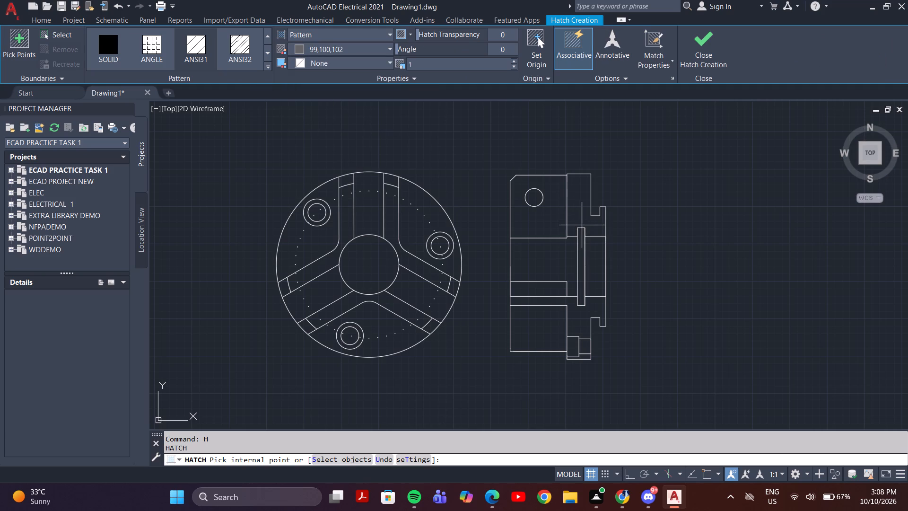
left_click(463, 66)
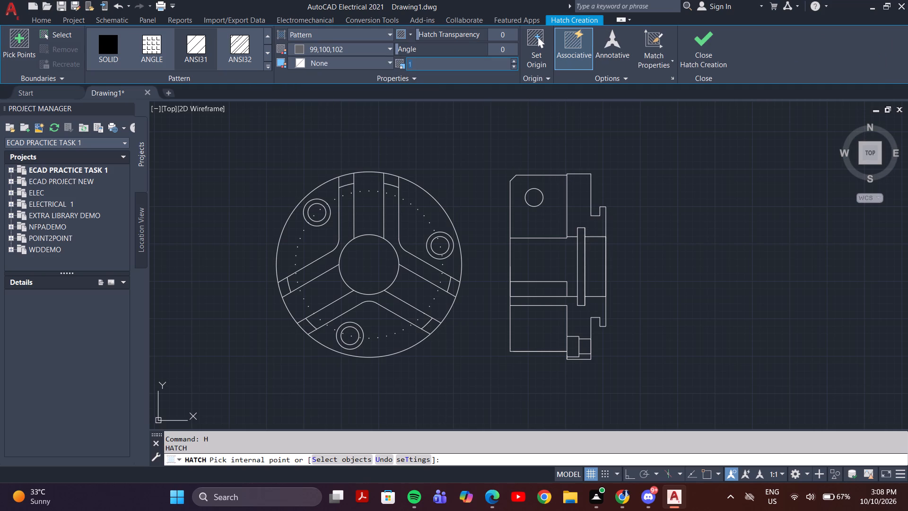
key("BackSpace")
key("1")
key("0")
key("Return")
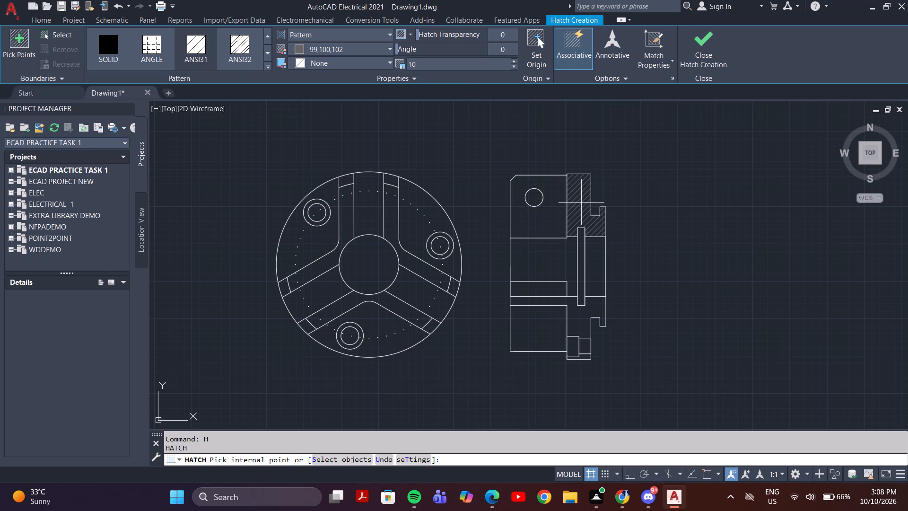
left_click(582, 203)
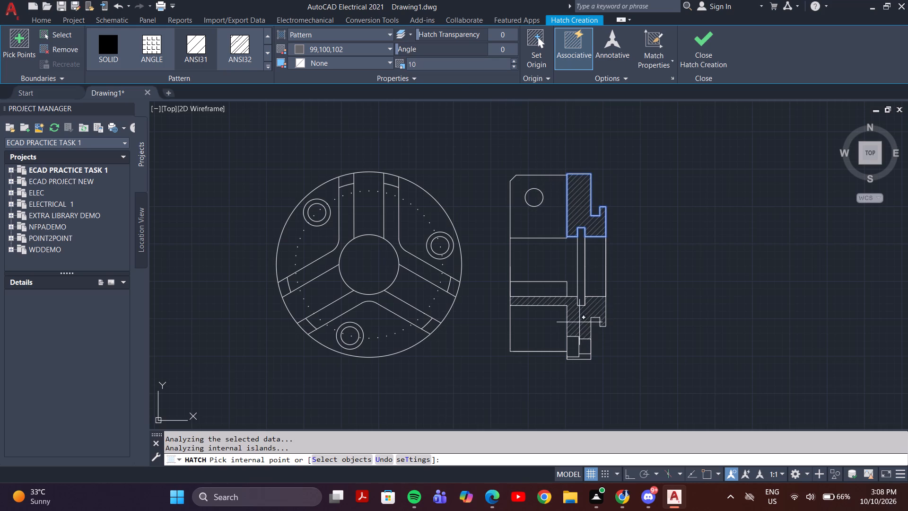
Add the same hatch to the side view's lower flange section and the thin strip below the counterbored hole, and finish the hatch.
left_click(579, 323)
scroll(581, 375, "up", 3)
left_click(589, 301)
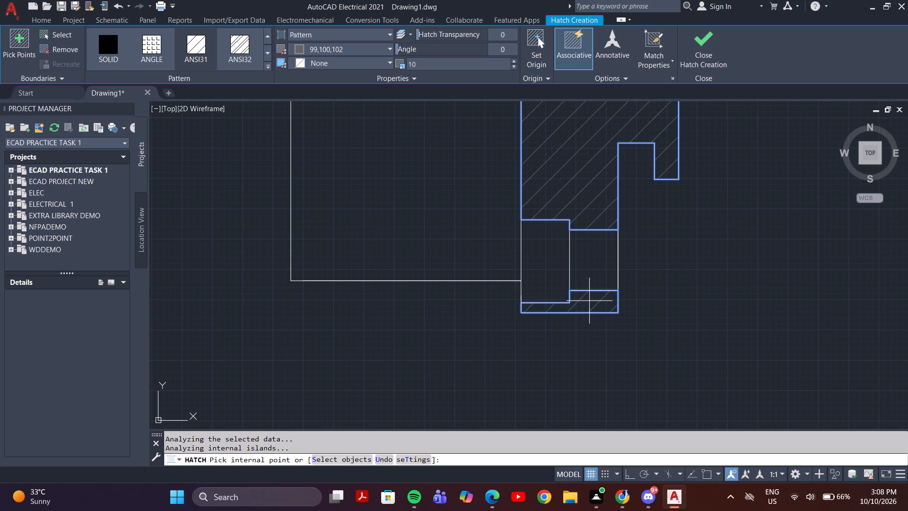
scroll(590, 301, "down", 3)
key("Return")
scroll(708, 225, "down", 2)
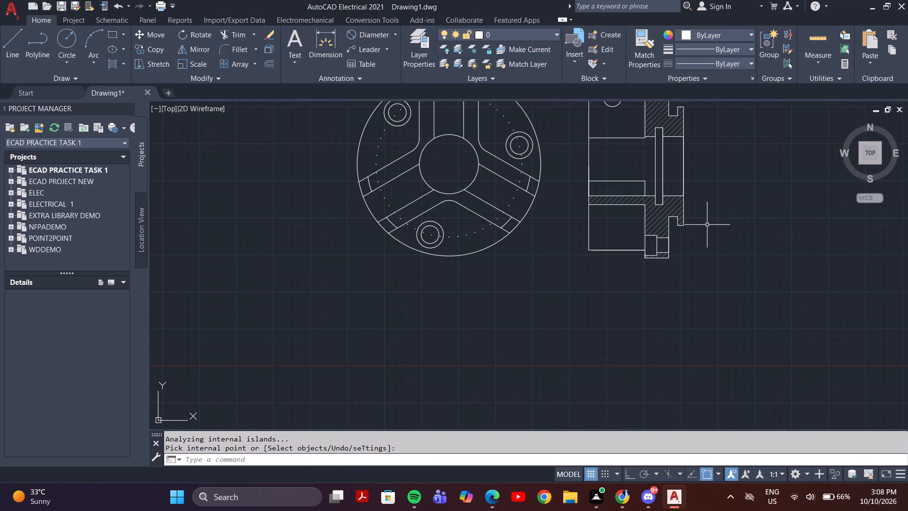
middle_click_drag(705, 223, 637, 318)
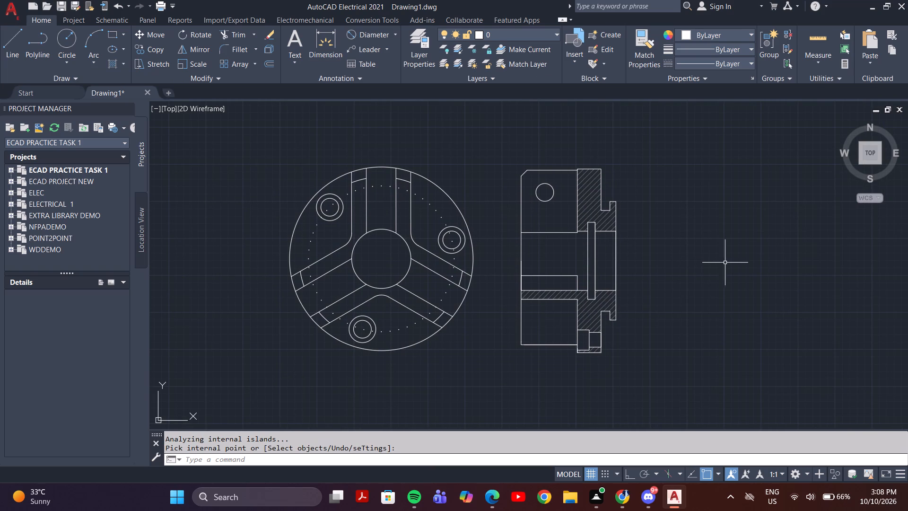